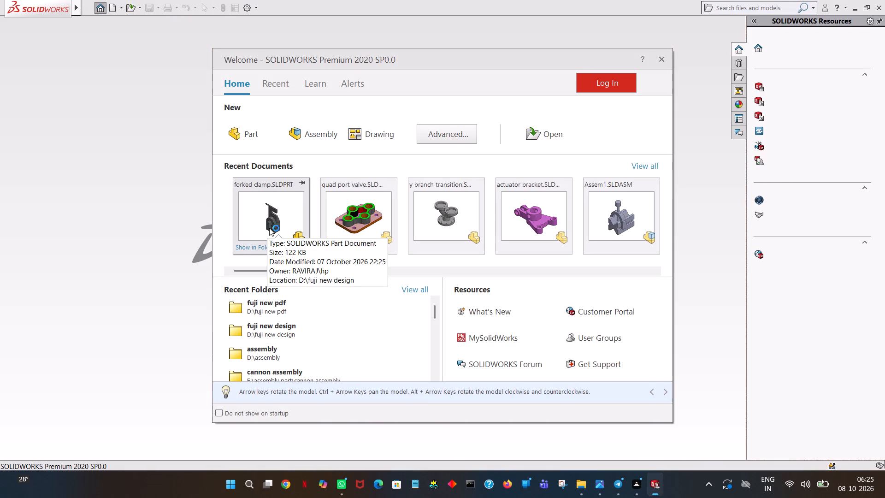
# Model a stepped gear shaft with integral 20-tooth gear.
# Create a new part and start a sketch on the Right Plane.
pyautogui.doubleClick(251, 130)
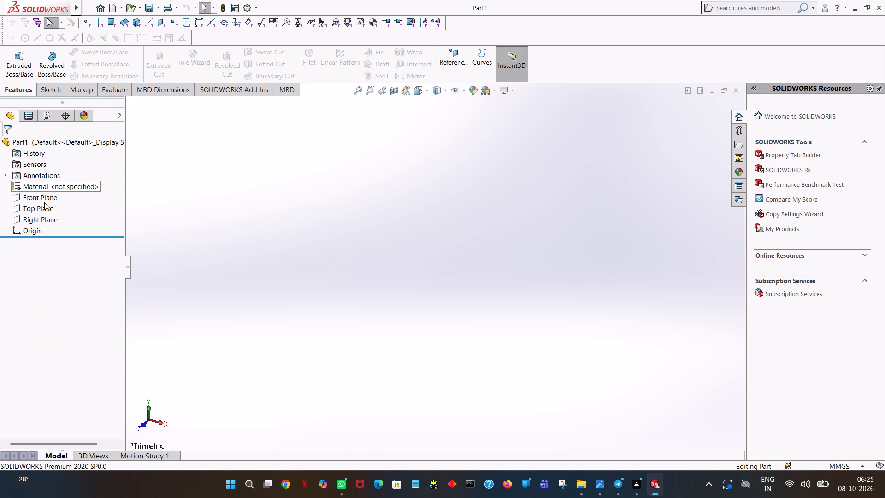
pyautogui.click(42, 222)
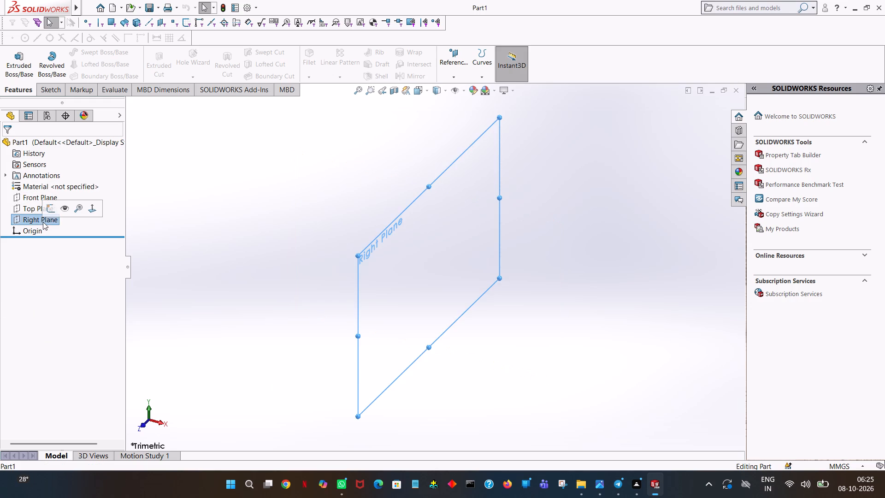
pyautogui.click(49, 208)
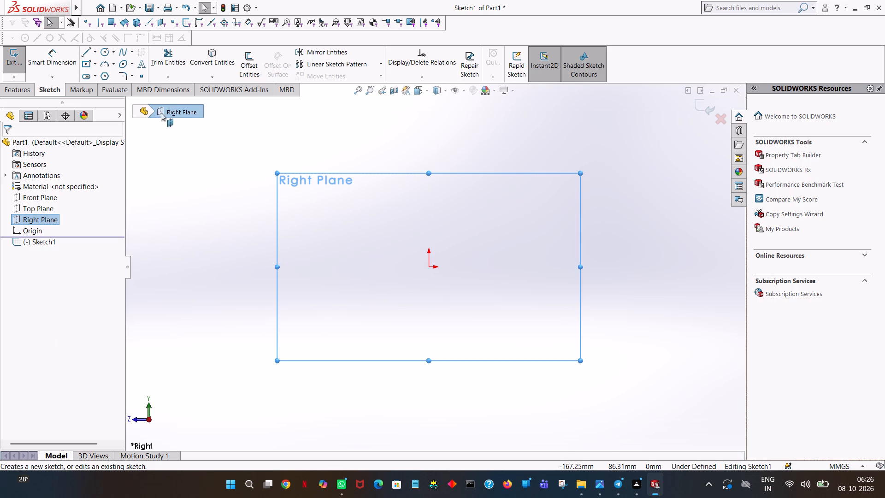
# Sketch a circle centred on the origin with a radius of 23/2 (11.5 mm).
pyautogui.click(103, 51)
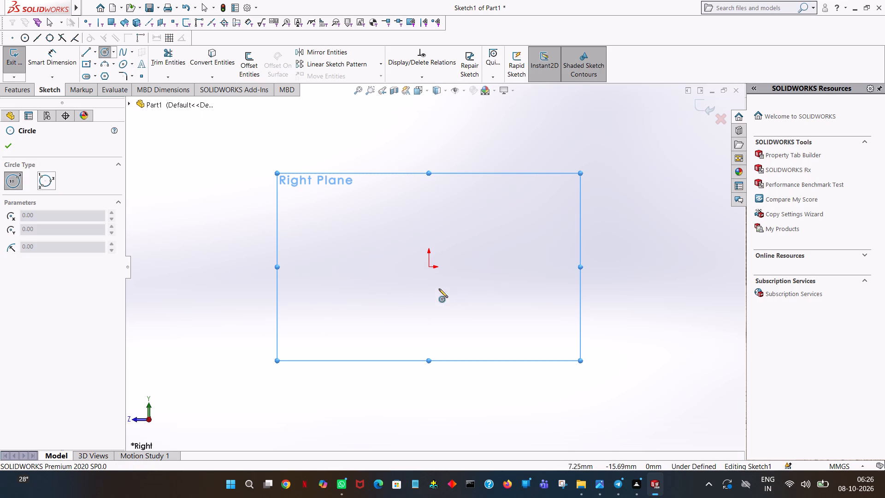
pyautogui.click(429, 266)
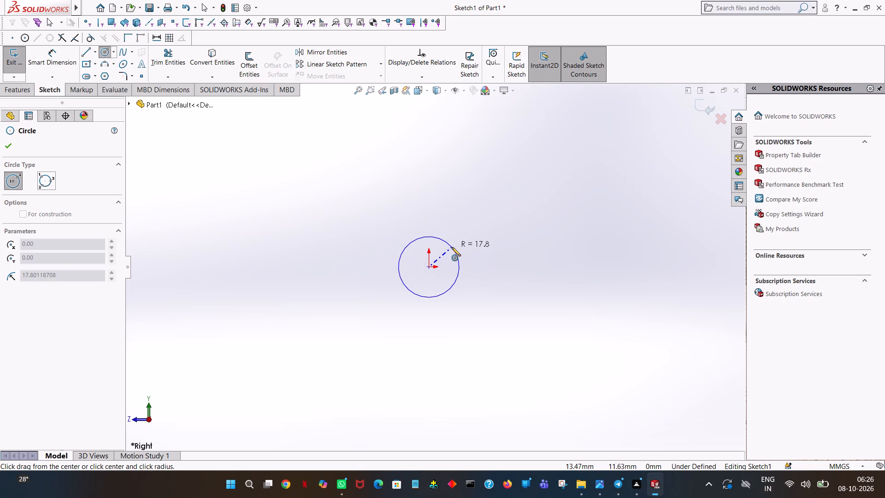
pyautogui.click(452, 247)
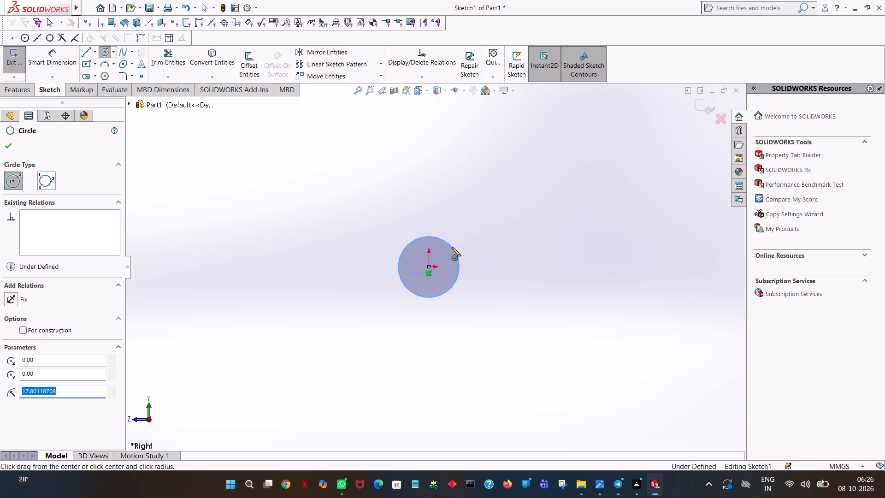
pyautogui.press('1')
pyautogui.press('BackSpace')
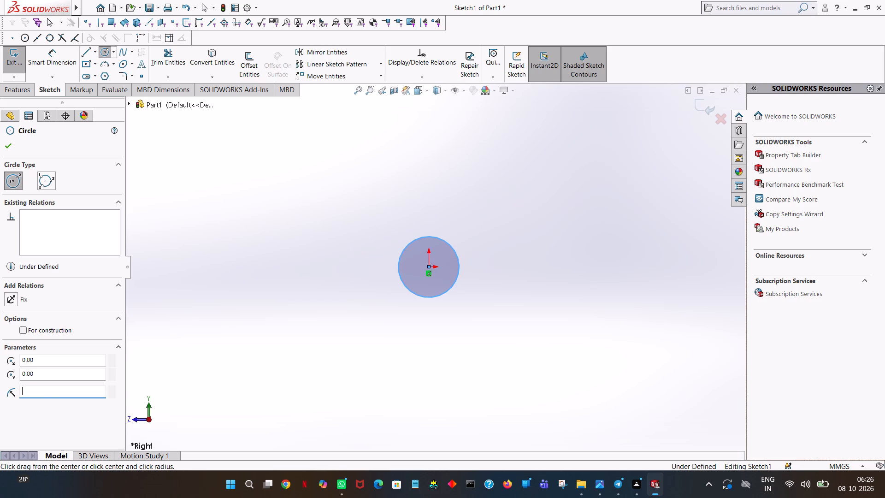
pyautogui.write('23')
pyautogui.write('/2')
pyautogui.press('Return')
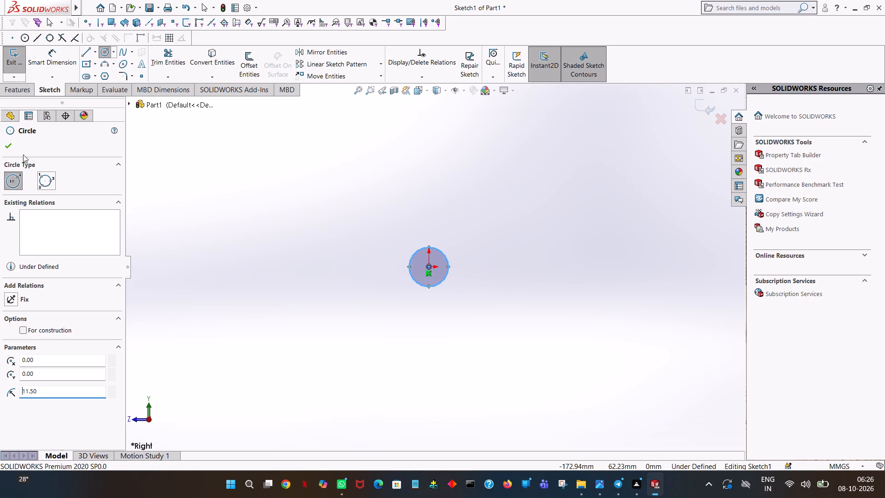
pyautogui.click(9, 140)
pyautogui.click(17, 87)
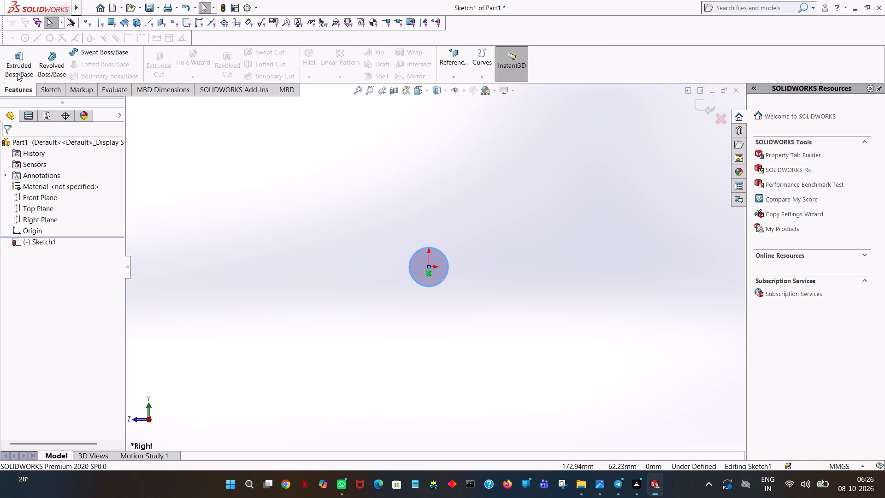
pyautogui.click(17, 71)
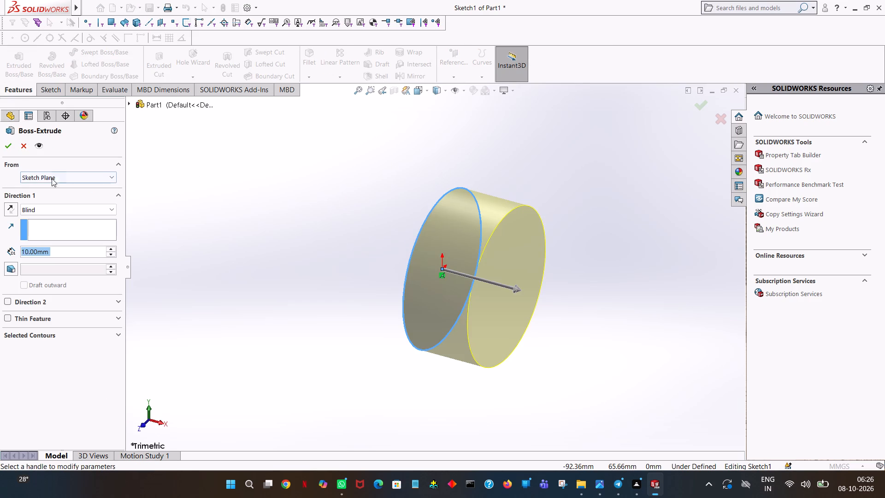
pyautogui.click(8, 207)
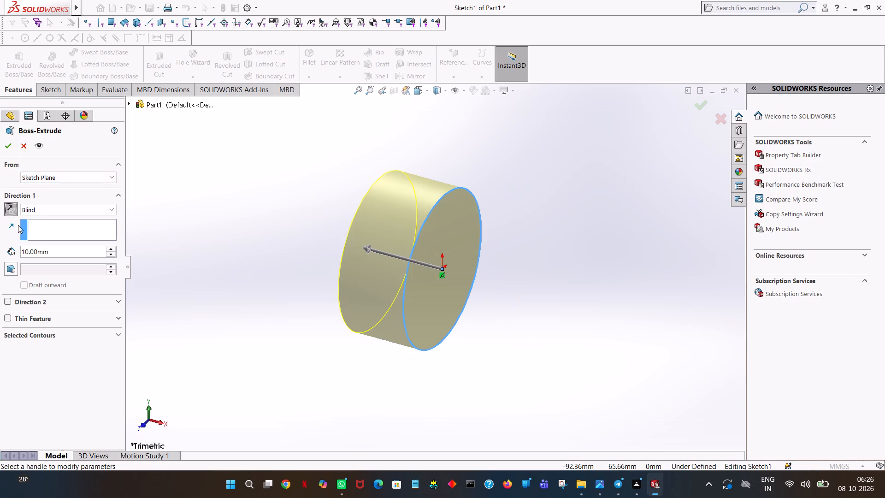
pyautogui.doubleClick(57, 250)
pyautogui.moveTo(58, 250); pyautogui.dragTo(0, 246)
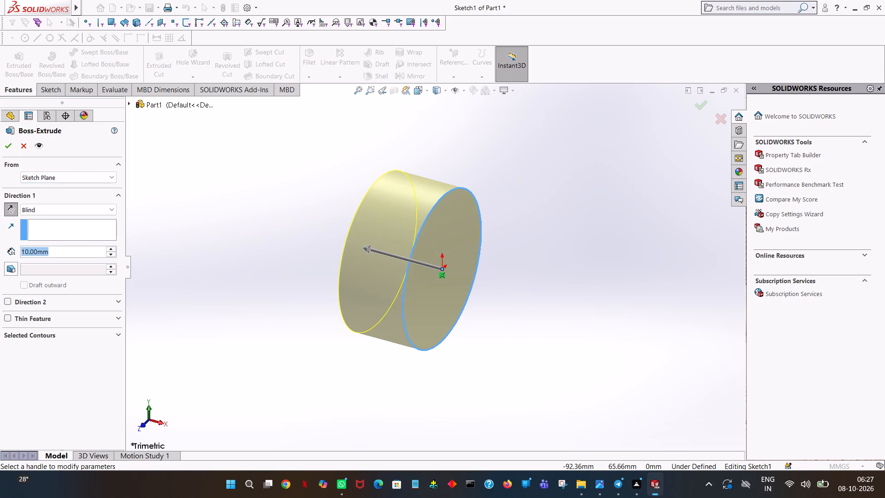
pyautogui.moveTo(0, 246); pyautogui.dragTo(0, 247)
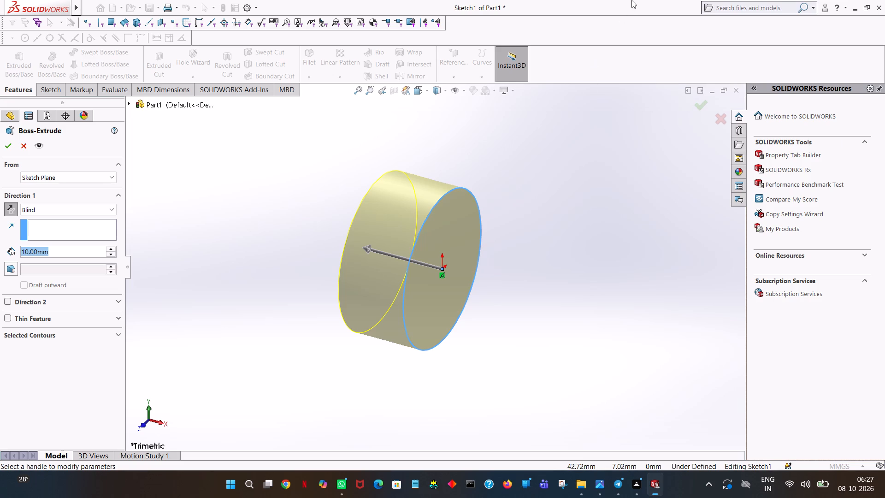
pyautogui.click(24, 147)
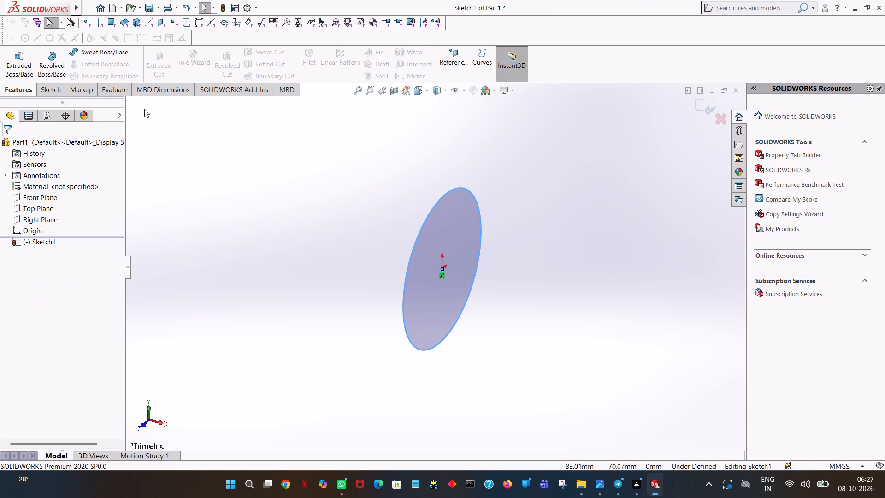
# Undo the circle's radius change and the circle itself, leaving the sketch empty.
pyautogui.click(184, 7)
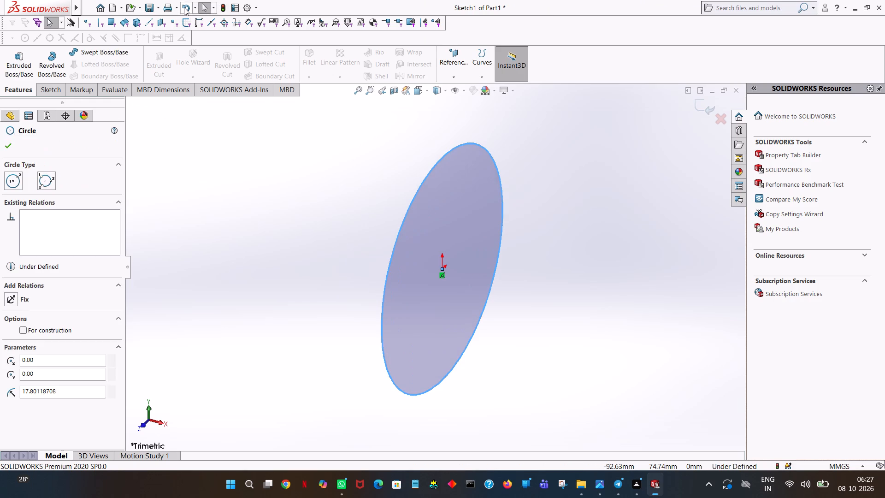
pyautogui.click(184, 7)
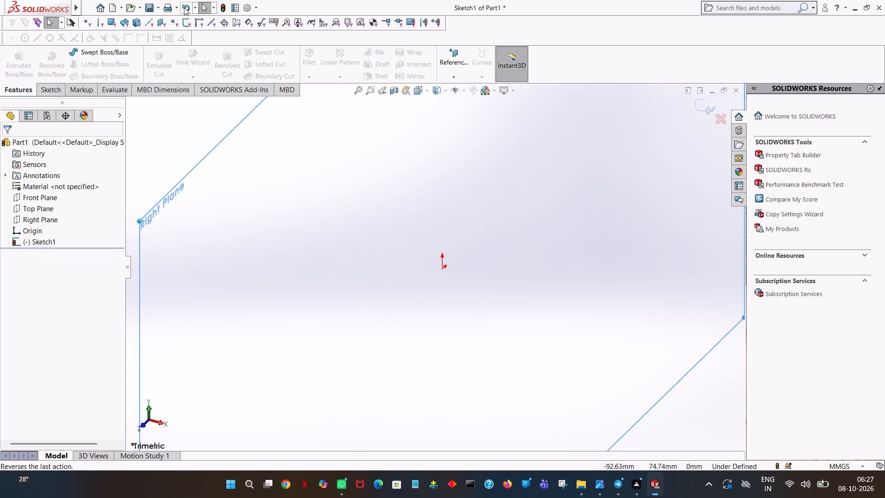
# Facing the sketch plane, sketch a horizontal line from the origin toward negative Z, 47/2 (23.5 mm) long.
pyautogui.press('space')
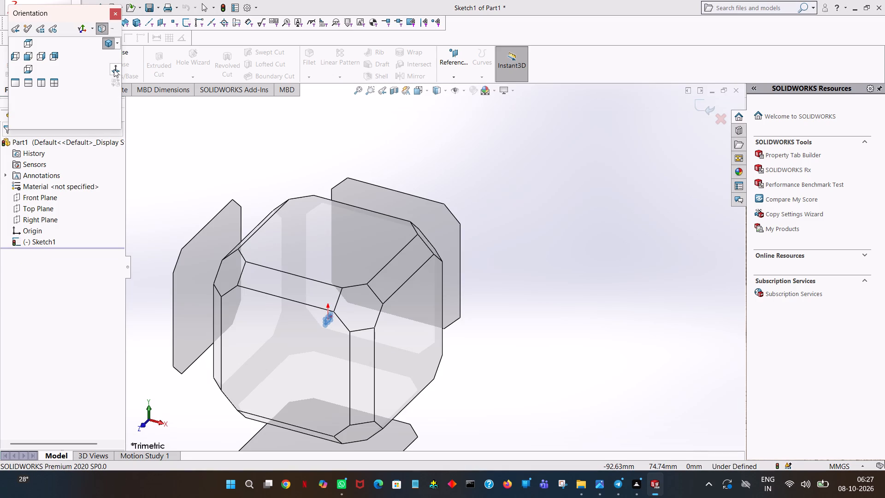
pyautogui.click(114, 69)
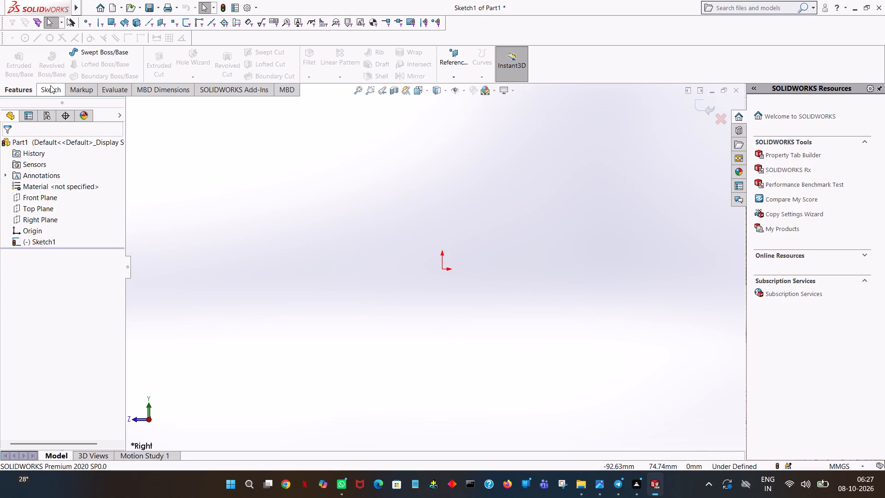
pyautogui.click(50, 86)
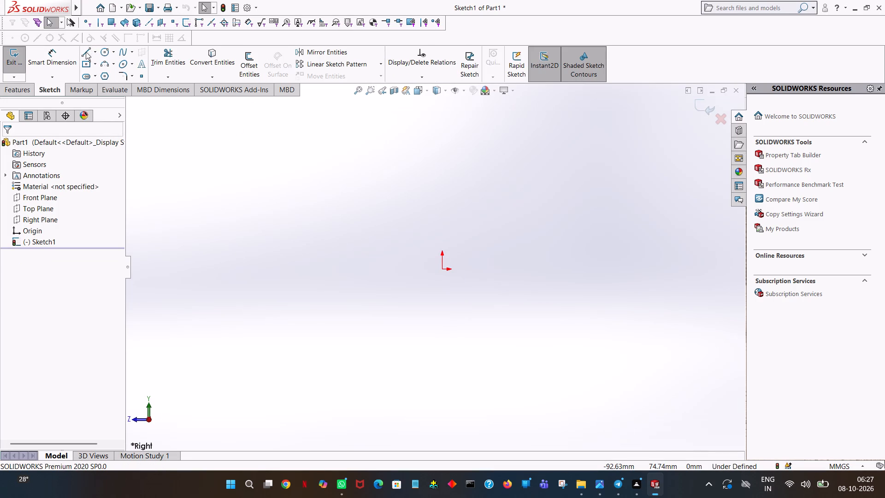
pyautogui.click(86, 52)
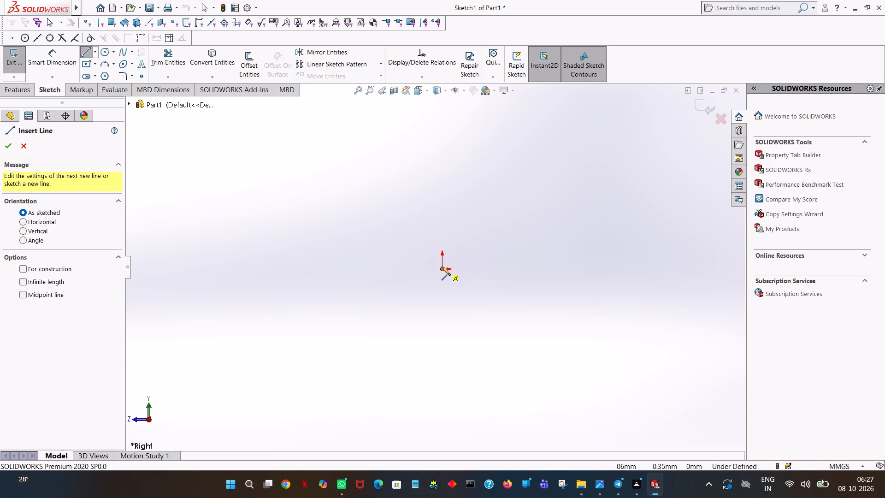
pyautogui.click(442, 267)
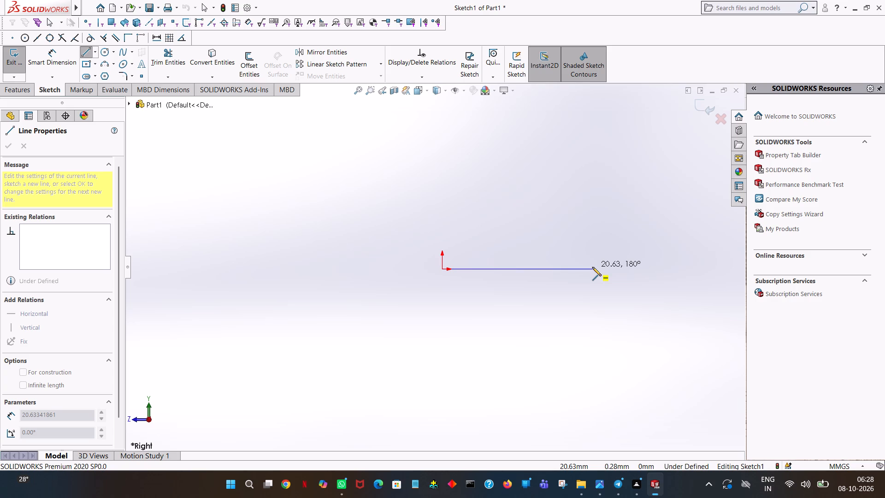
pyautogui.click(592, 267)
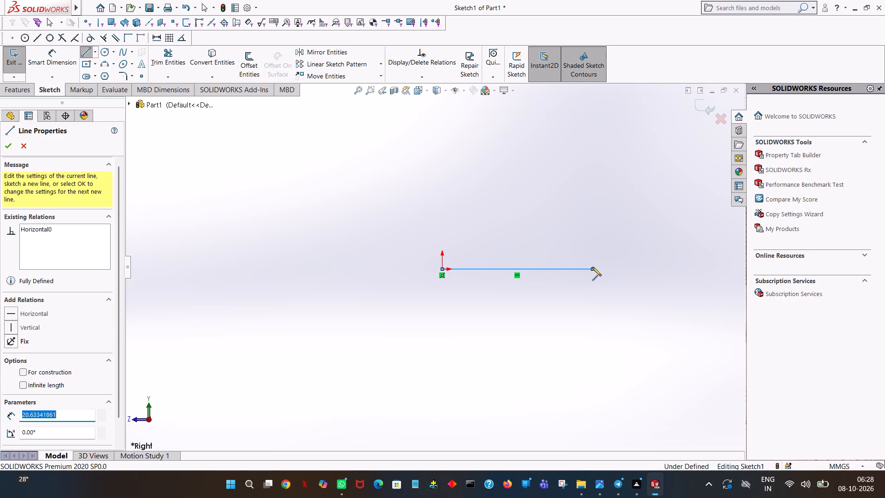
pyautogui.press('4')
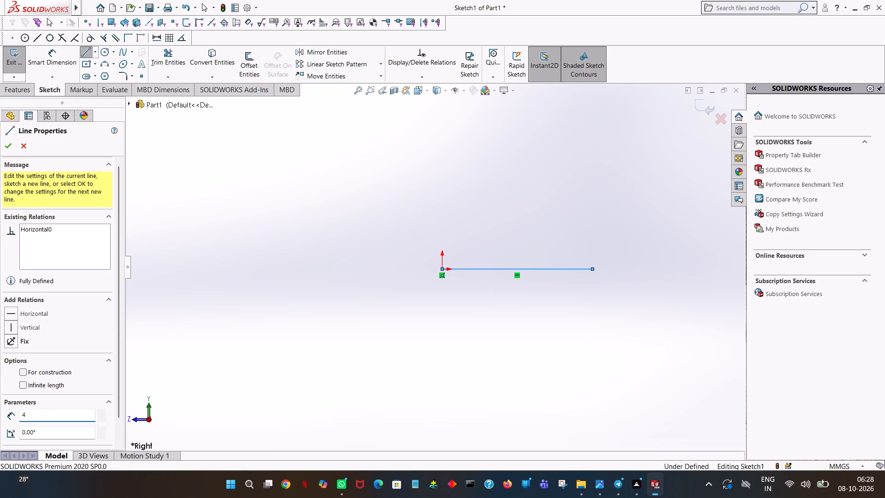
pyautogui.write('7/')
pyautogui.press('2')
pyautogui.press('Return')
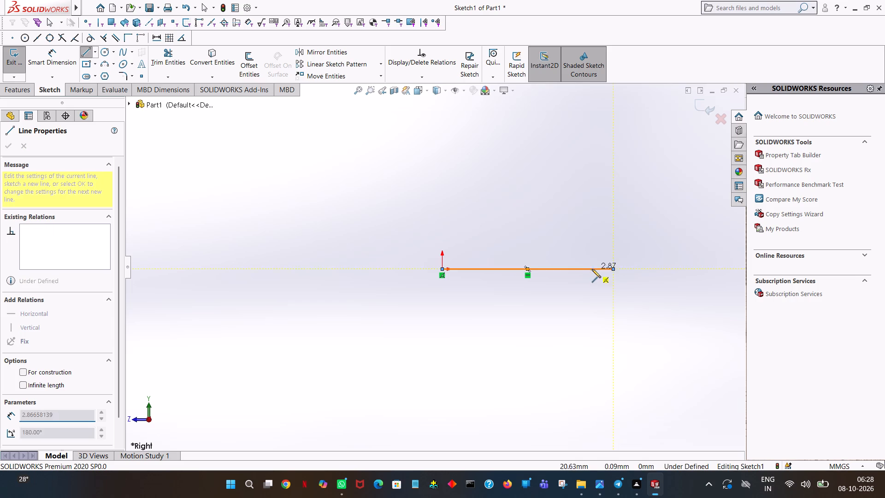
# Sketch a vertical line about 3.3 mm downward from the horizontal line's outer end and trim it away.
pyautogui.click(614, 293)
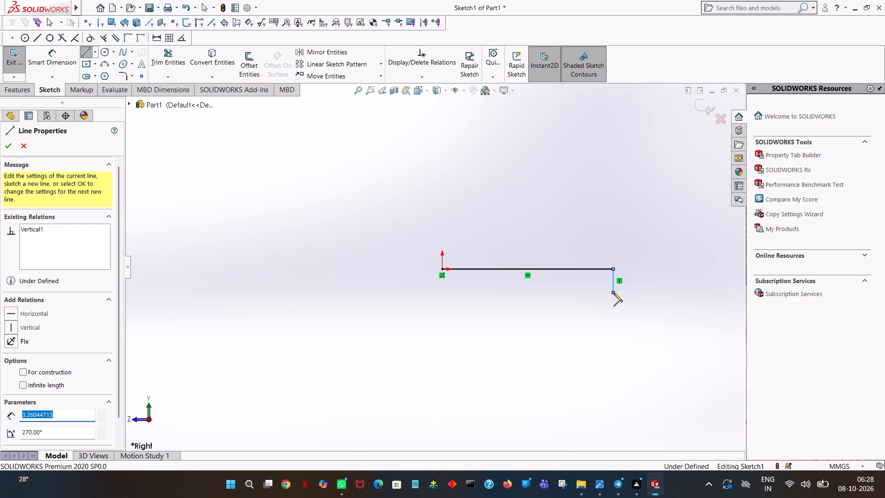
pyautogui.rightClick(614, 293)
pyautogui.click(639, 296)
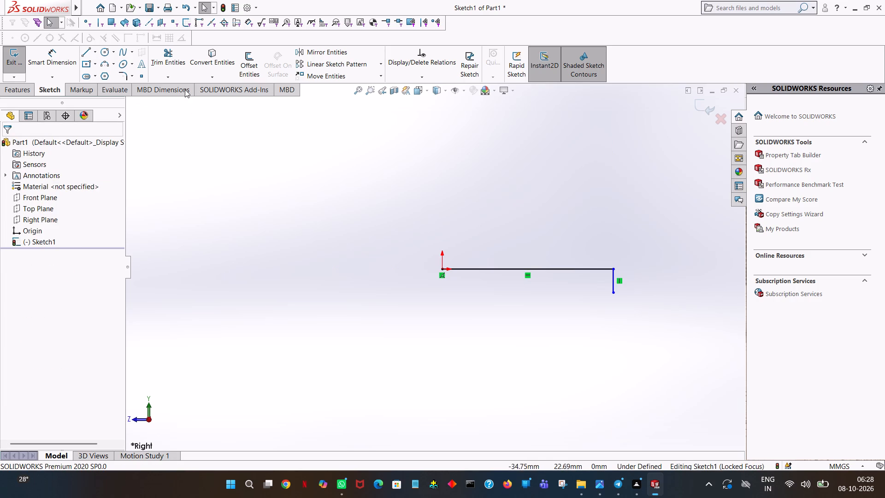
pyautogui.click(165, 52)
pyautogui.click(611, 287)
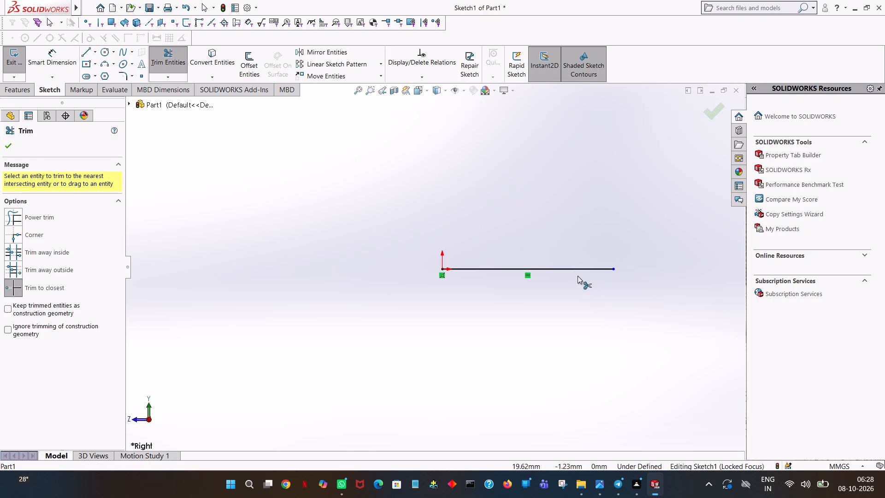
# Sketch a vertical line upward from the horizontal line's outer end, 23/2 (11.5 mm) long.
pyautogui.click(83, 49)
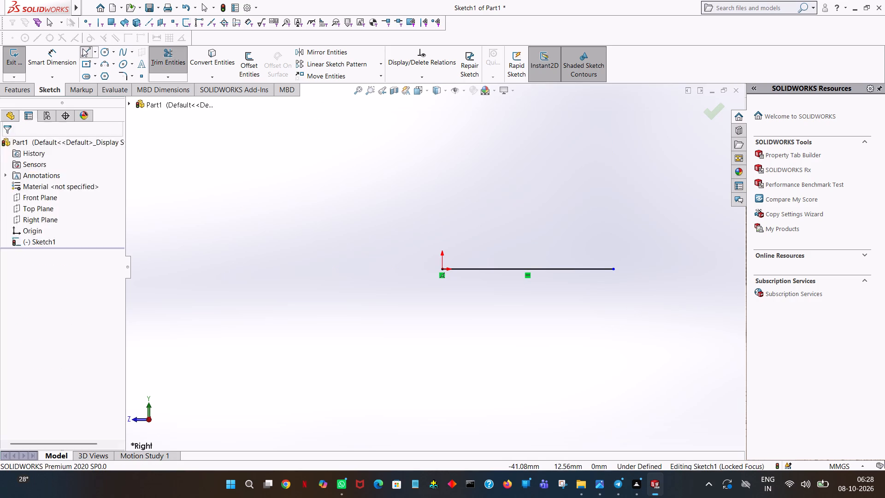
pyautogui.click(613, 271)
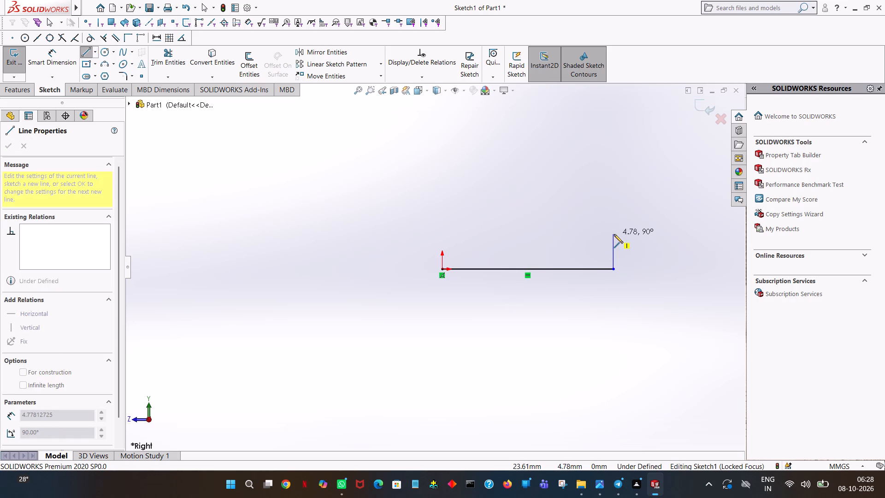
pyautogui.click(614, 234)
pyautogui.write('23/')
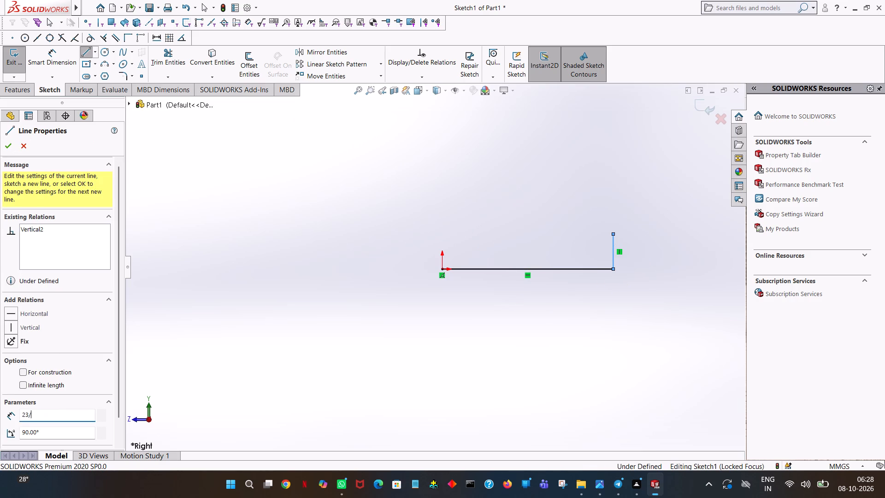
pyautogui.press('2')
pyautogui.press('Return')
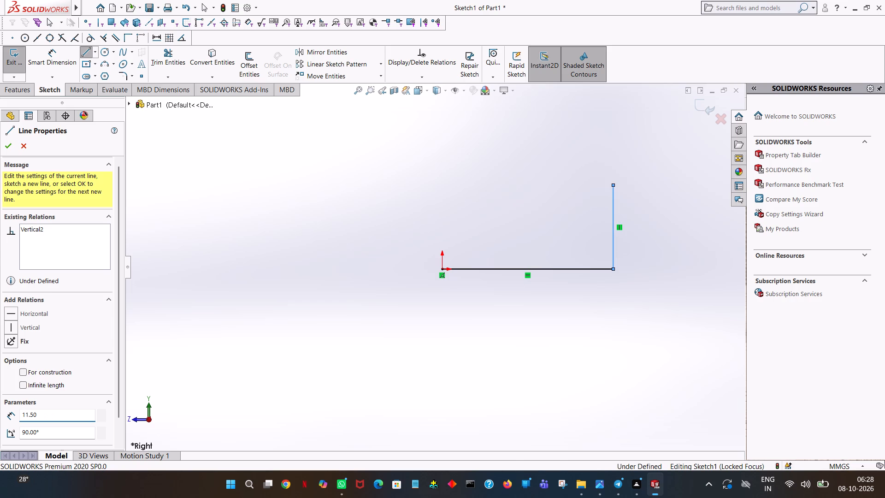
pyautogui.click(549, 183)
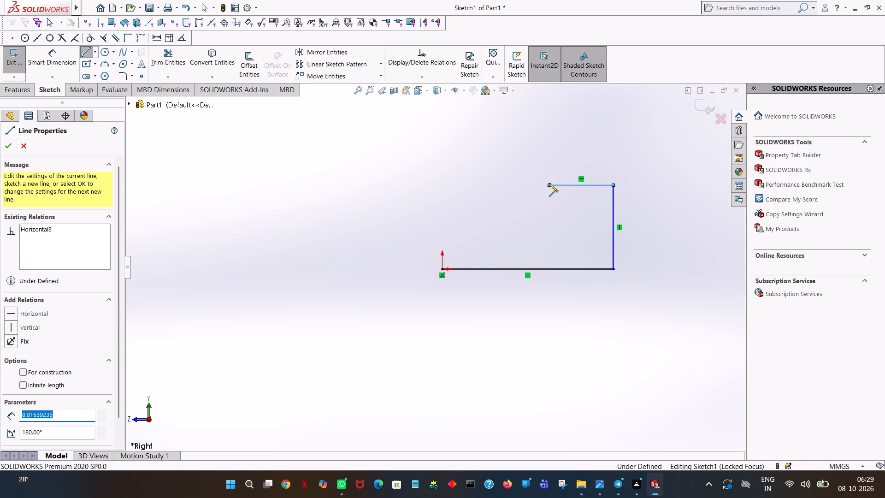
pyautogui.write('92-')
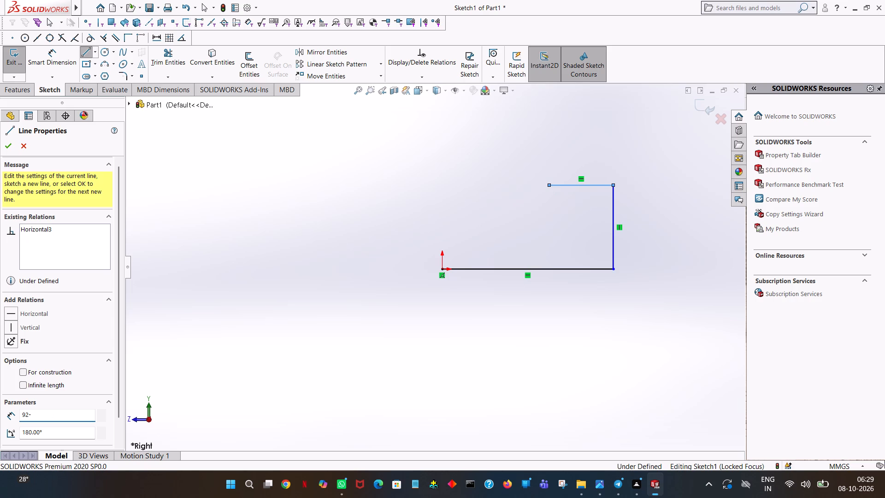
pyautogui.write('47-')
pyautogui.write('13')
pyautogui.write('-16')
pyautogui.press('Return')
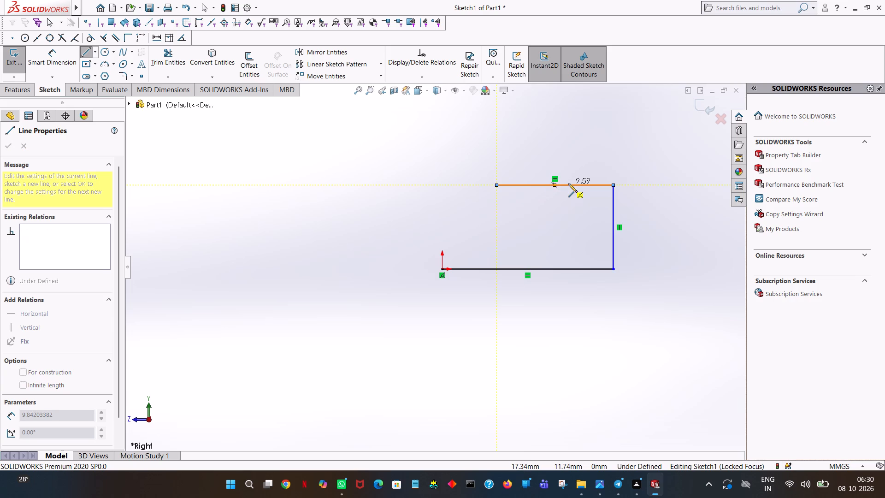
pyautogui.rightClick(568, 184)
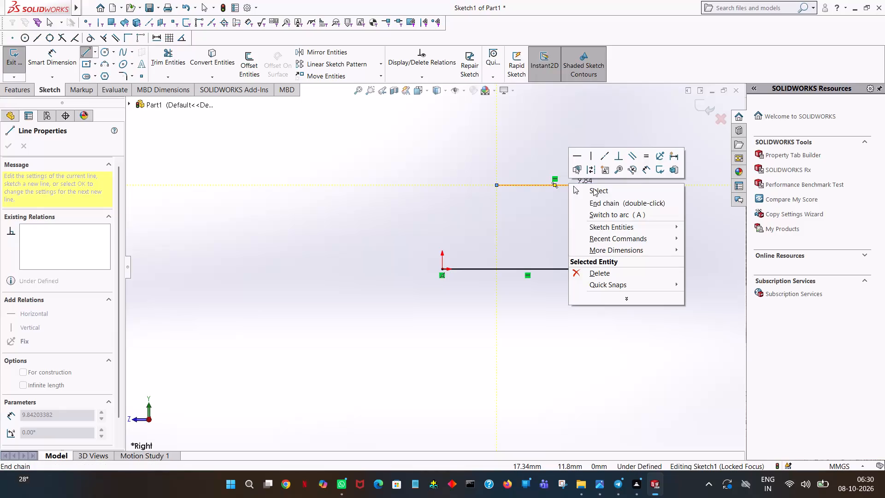
pyautogui.click(593, 188)
# Set the length of the vertical line at the profile's outer end to 15/2 (7.5 mm).
pyautogui.click(613, 211)
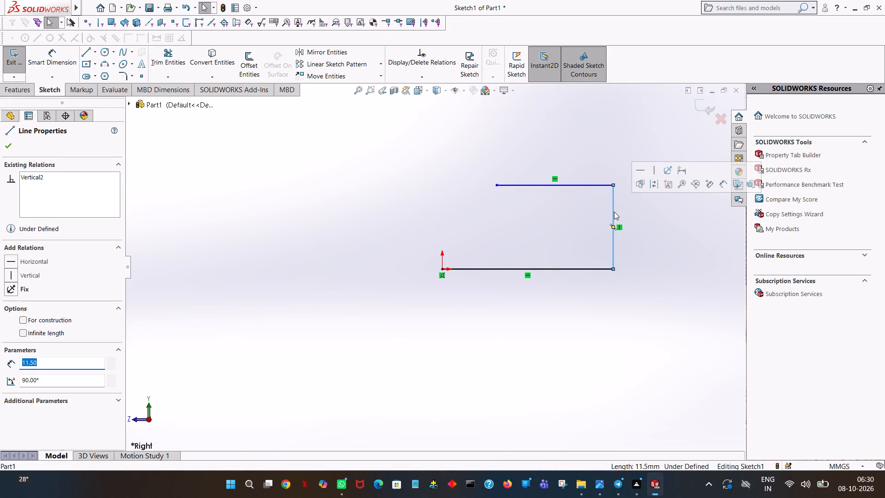
pyautogui.write('15/')
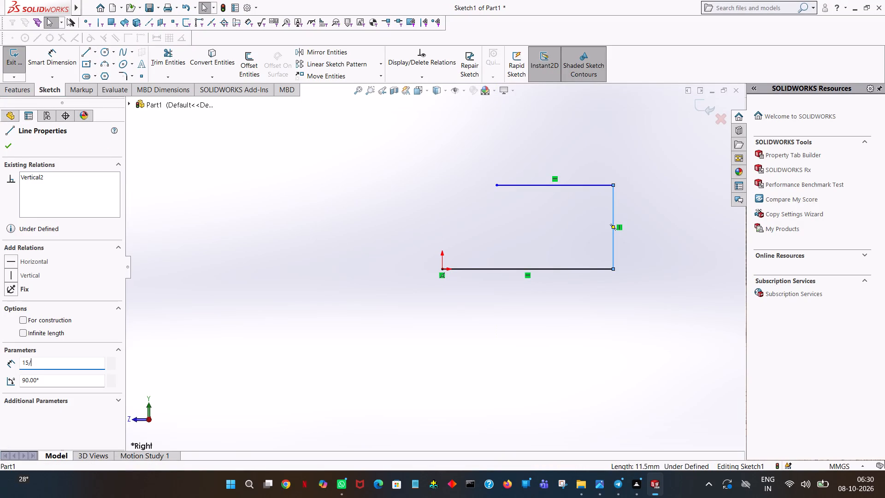
pyautogui.press('Return')
pyautogui.press('Return')
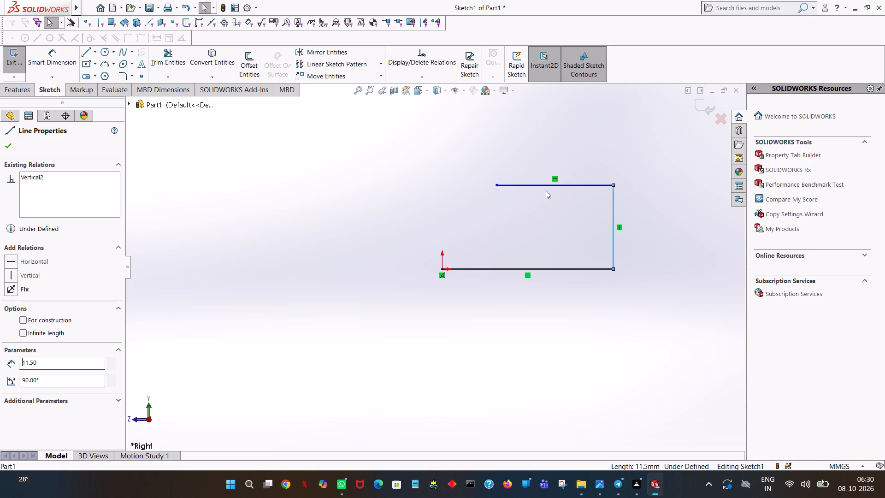
pyautogui.click(411, 178)
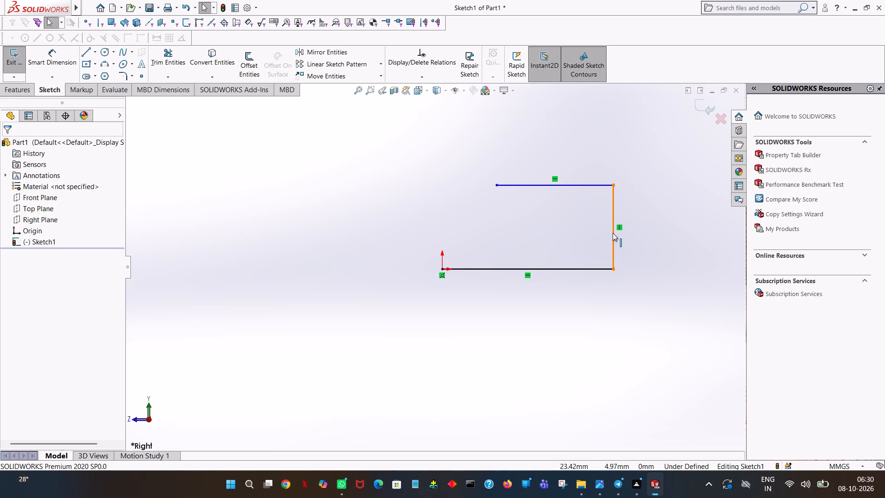
pyautogui.click(613, 233)
pyautogui.write('15/2')
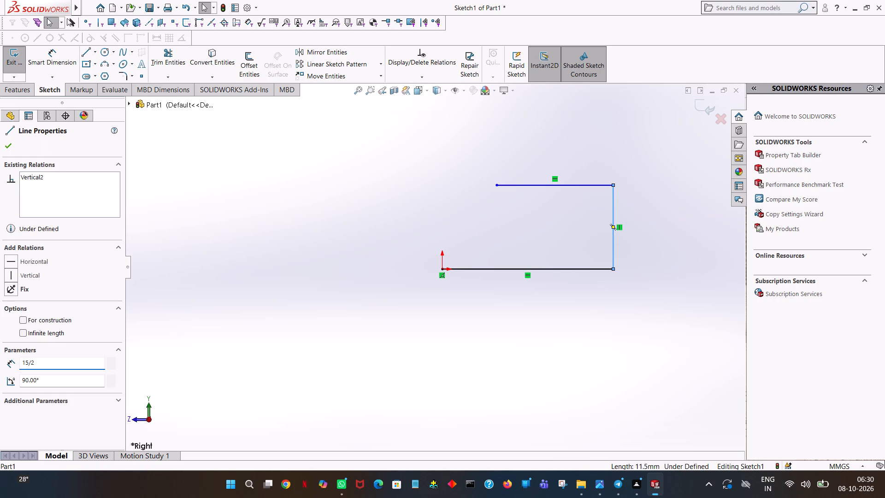
pyautogui.press('Return')
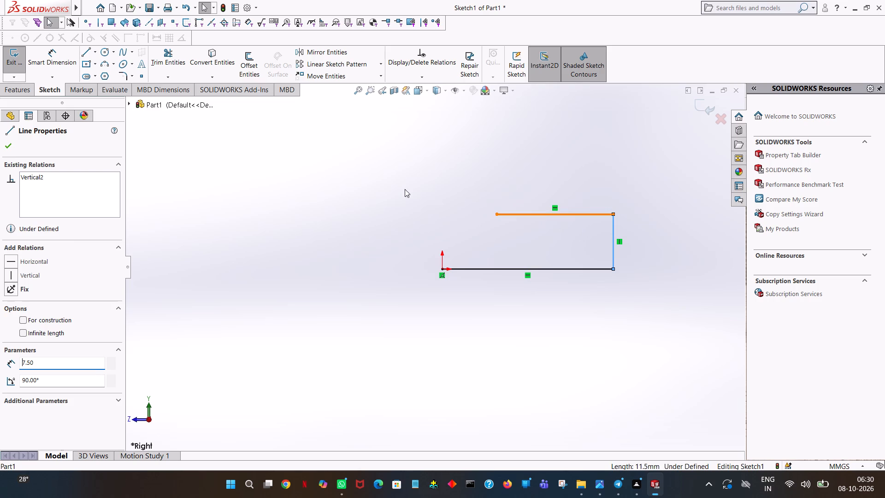
pyautogui.click(334, 179)
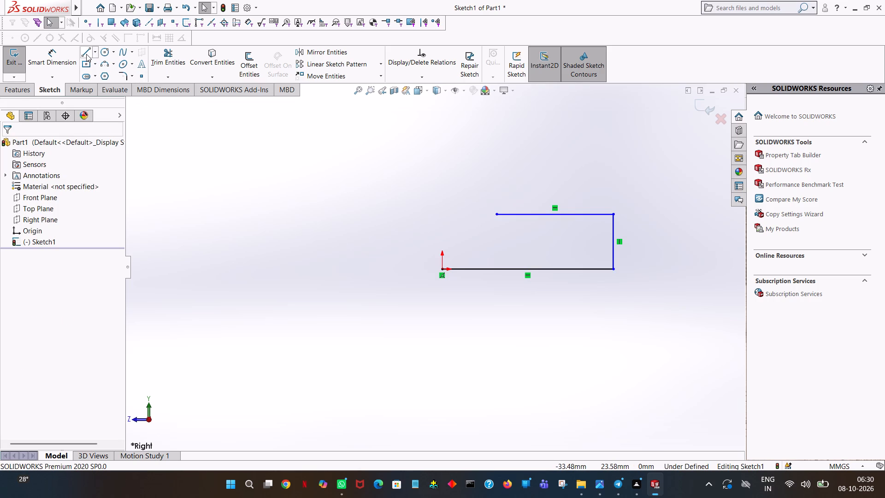
# Sketch a vertical line upward from the base line through the upper horizontal line's free end, 23/2 (11.5 mm) long.
pyautogui.click(86, 53)
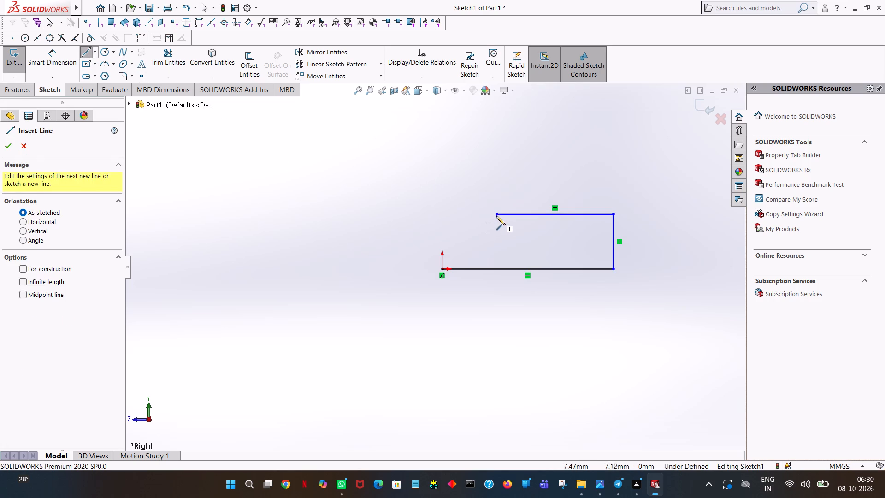
pyautogui.click(497, 270)
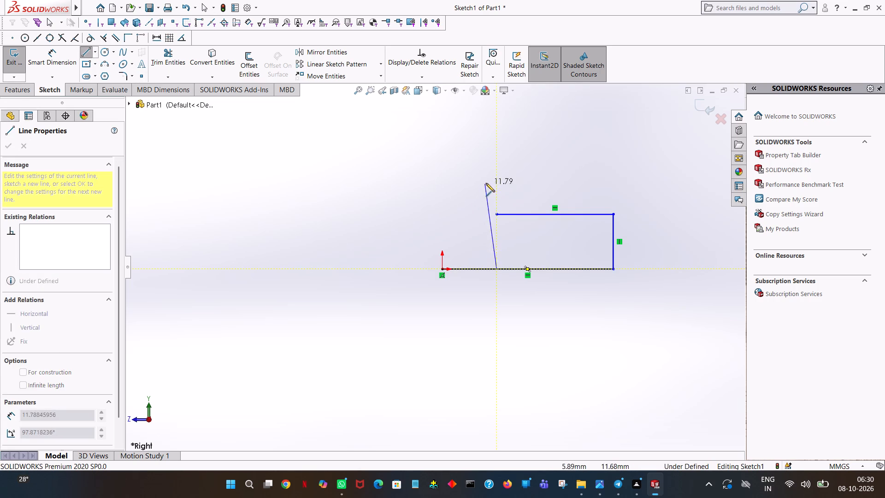
pyautogui.click(497, 180)
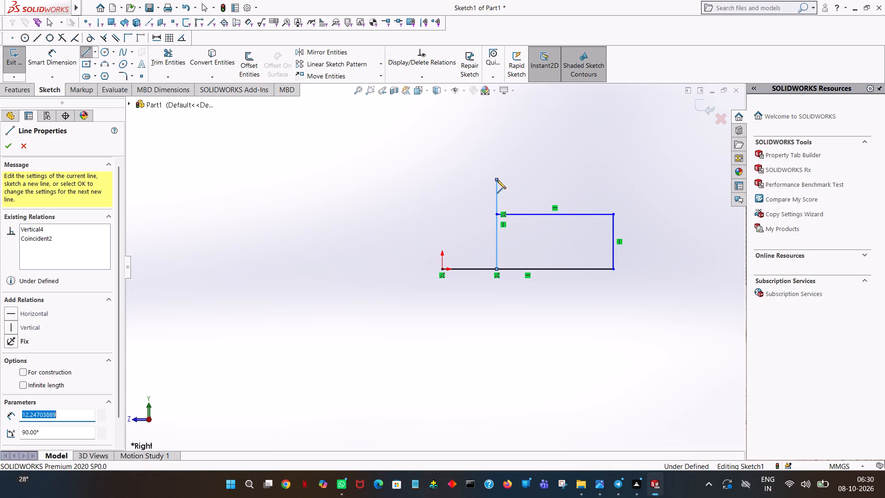
pyautogui.write('23/2')
pyautogui.press('Return')
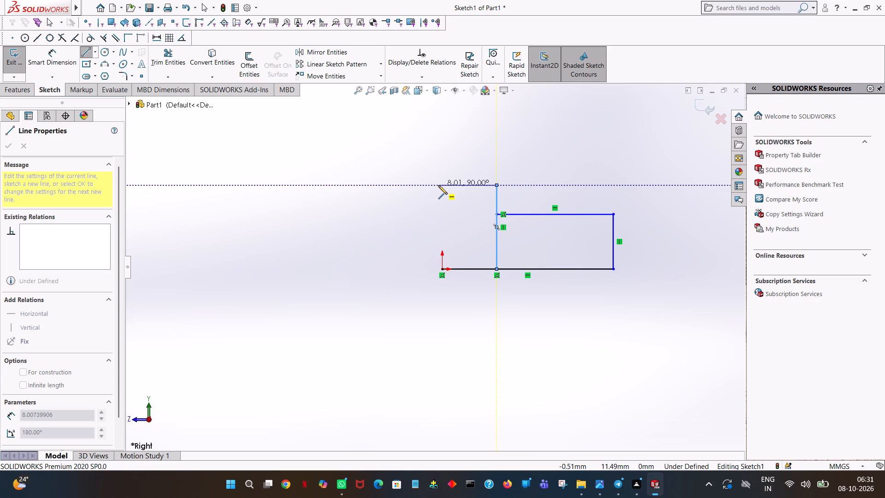
# Sketch a horizontal line from the new vertical line's top toward positive Z, 47-14-15 (18 mm) long, and end the chain.
pyautogui.click(438, 185)
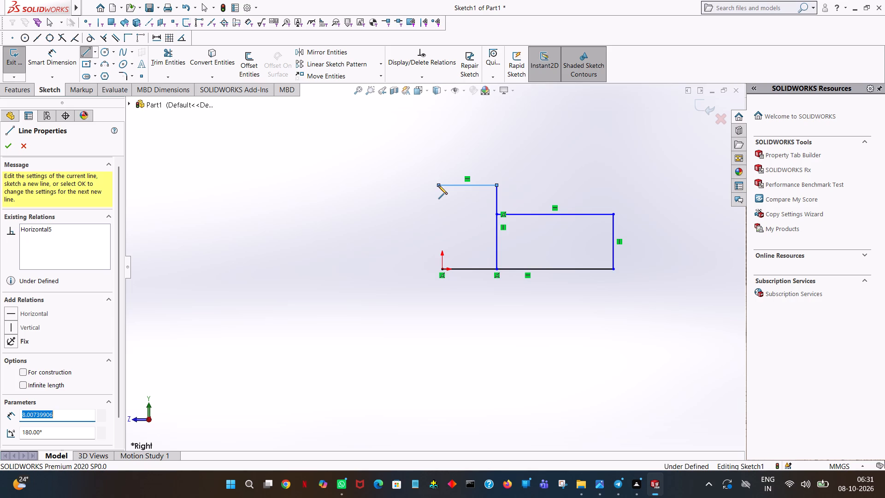
pyautogui.write('14')
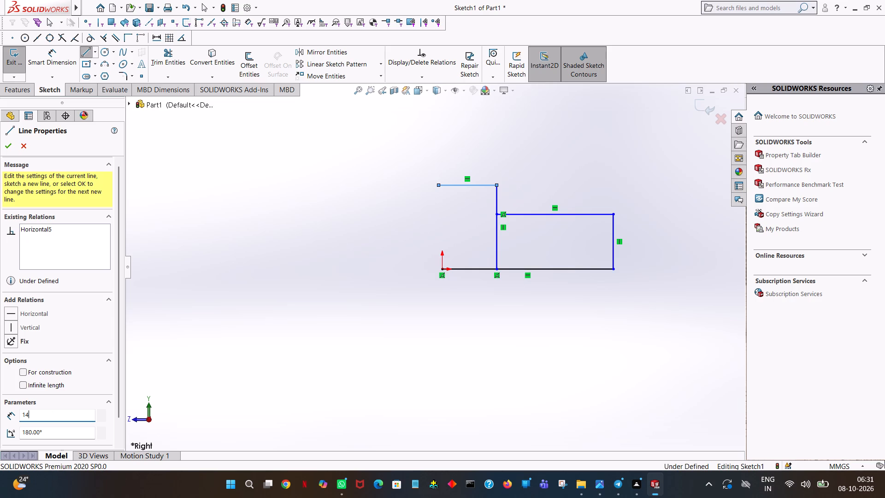
pyautogui.press('BackSpace')
pyautogui.press('BackSpace')
pyautogui.write('47')
pyautogui.press('-')
pyautogui.write('14')
pyautogui.press('-')
pyautogui.press('1')
pyautogui.press('5')
pyautogui.press('Return')
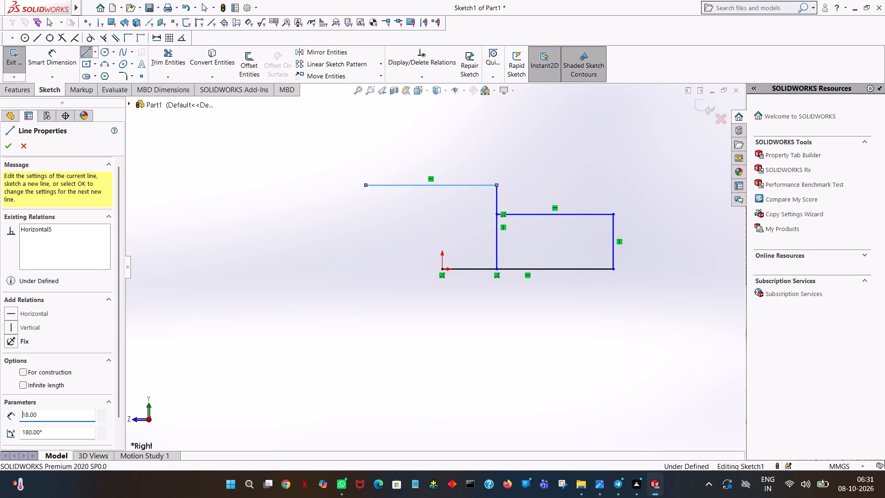
pyautogui.rightClick(438, 185)
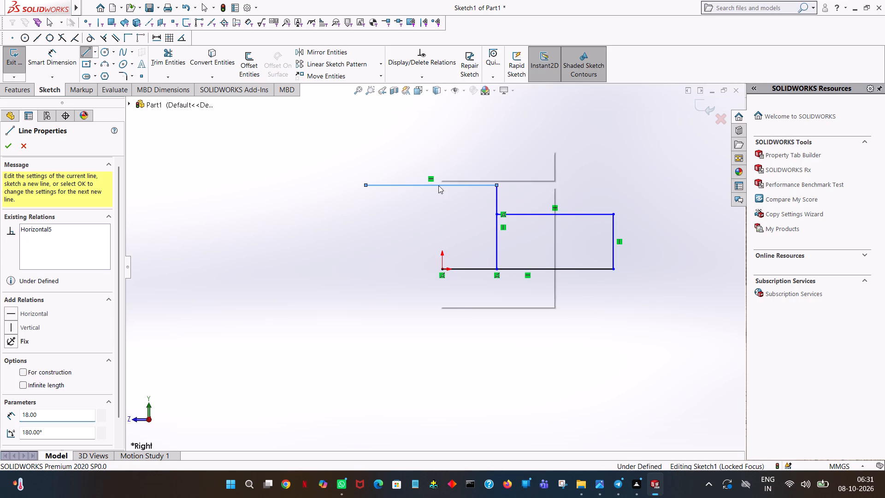
pyautogui.click(457, 191)
# Trim away the inner vertical line's lower segment between the base line and the 16 mm horizontal line.
pyautogui.click(166, 69)
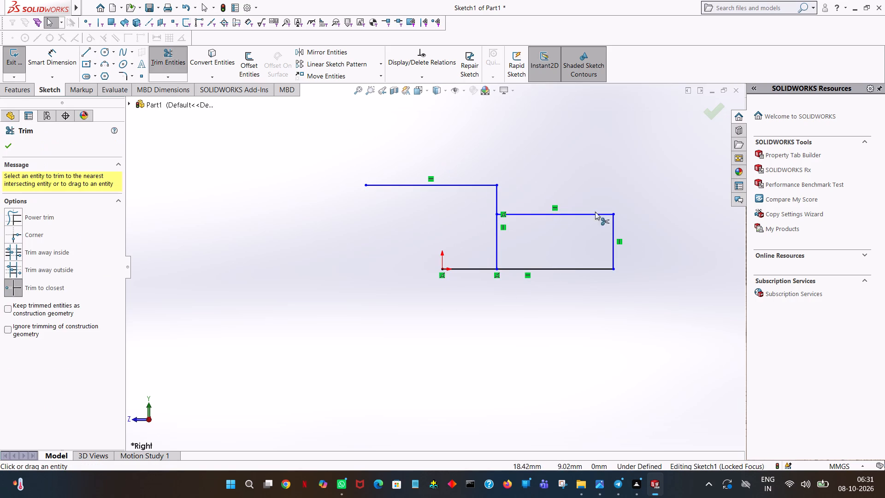
pyautogui.click(496, 239)
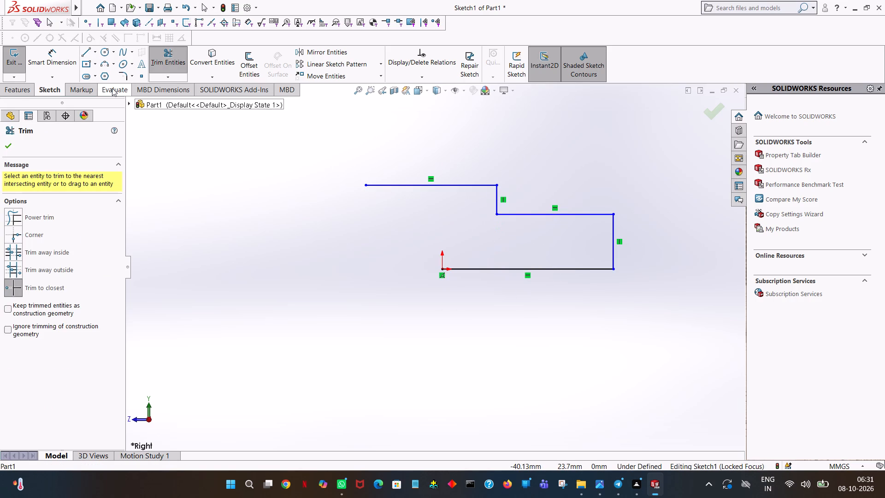
pyautogui.click(10, 147)
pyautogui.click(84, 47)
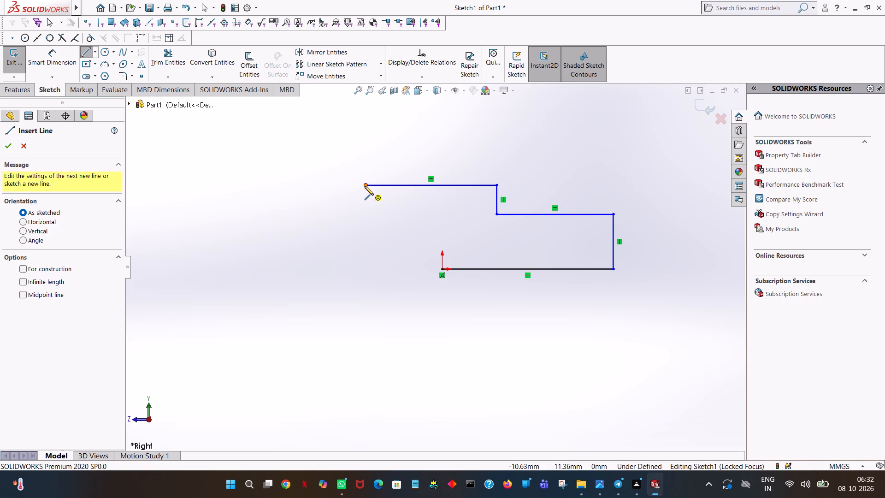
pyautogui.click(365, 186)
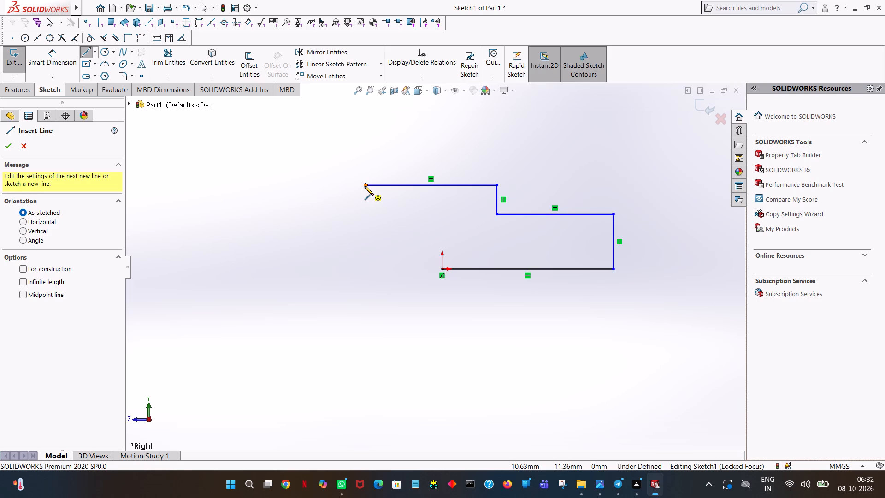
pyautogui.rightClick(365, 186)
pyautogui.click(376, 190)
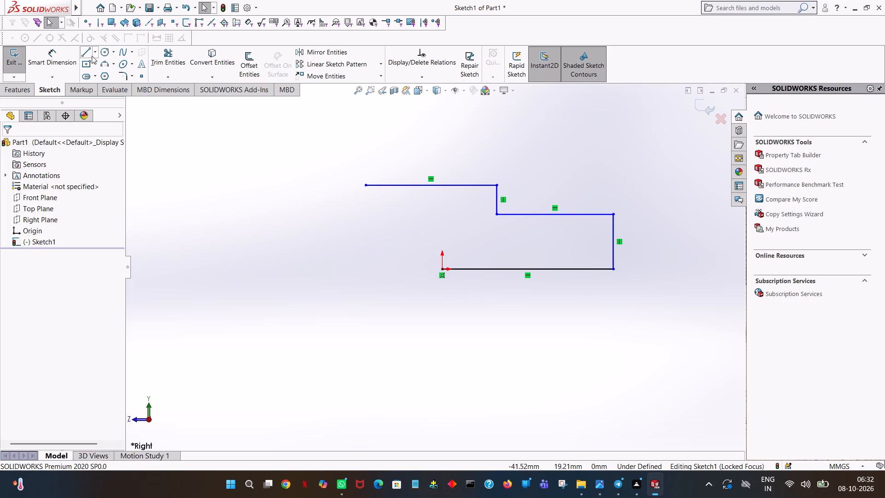
# Sketch a horizontal line from the origin toward positive Z, about 20.6 mm long.
pyautogui.click(87, 54)
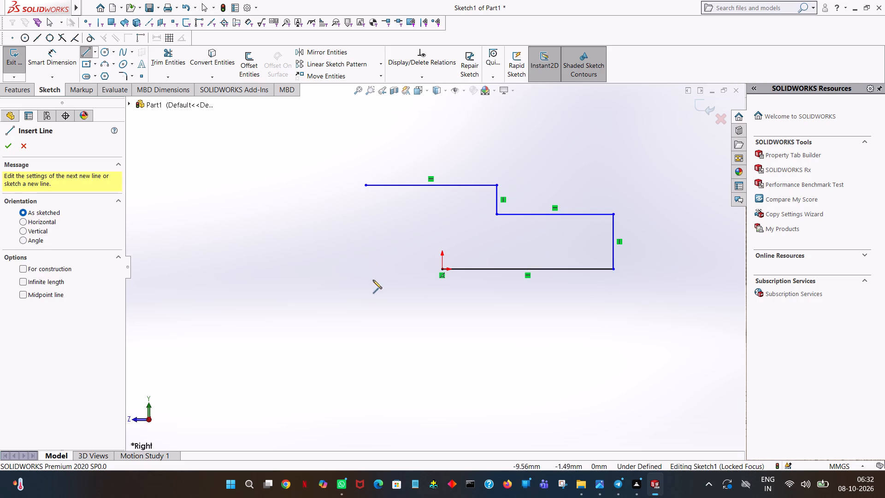
pyautogui.click(441, 269)
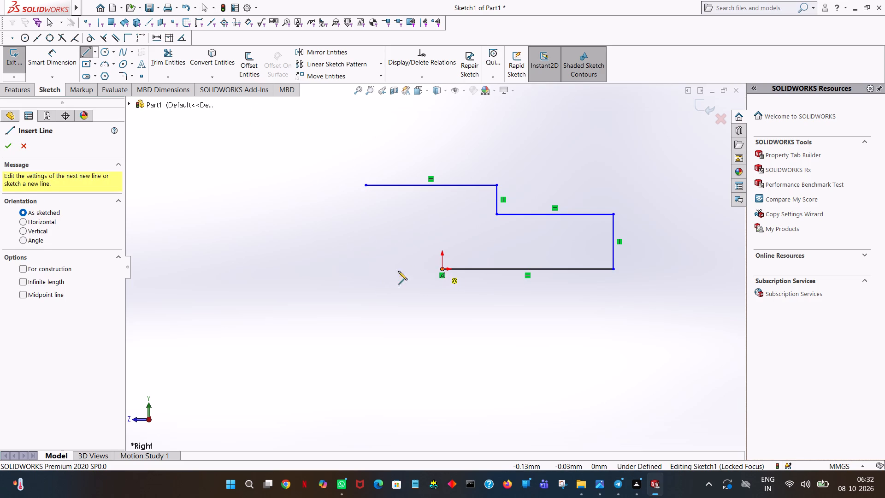
pyautogui.click(292, 269)
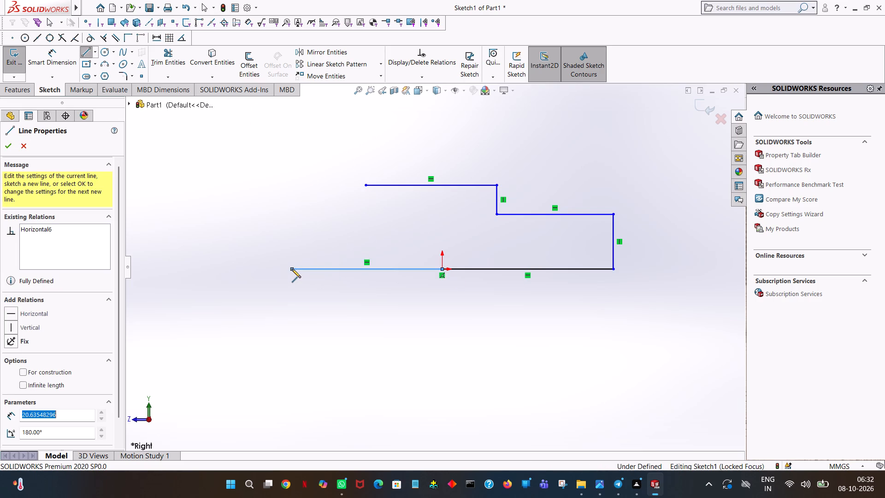
pyautogui.rightClick(292, 269)
pyautogui.click(334, 274)
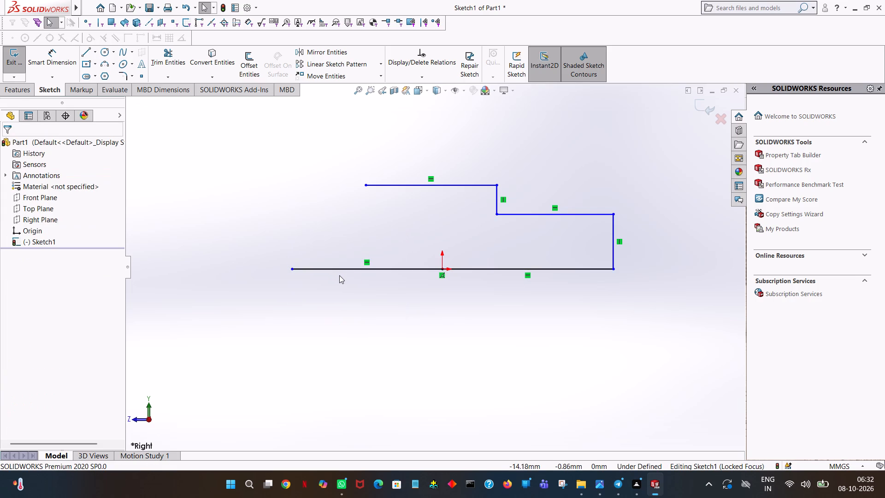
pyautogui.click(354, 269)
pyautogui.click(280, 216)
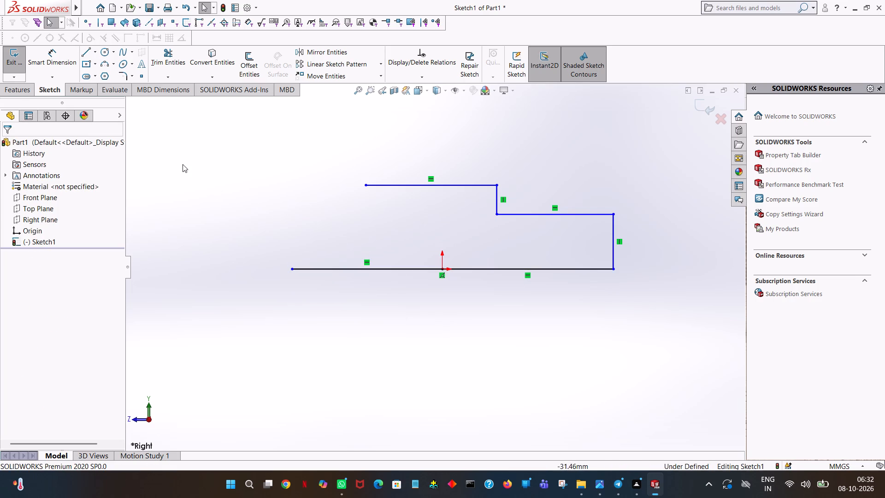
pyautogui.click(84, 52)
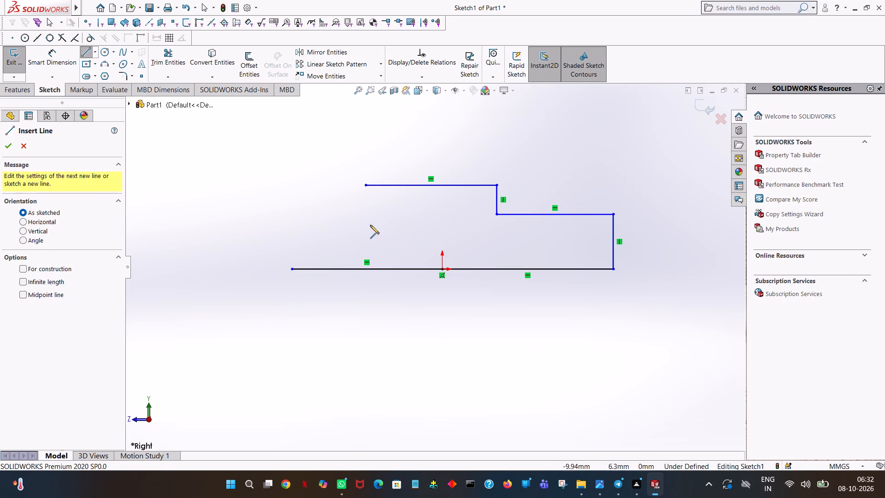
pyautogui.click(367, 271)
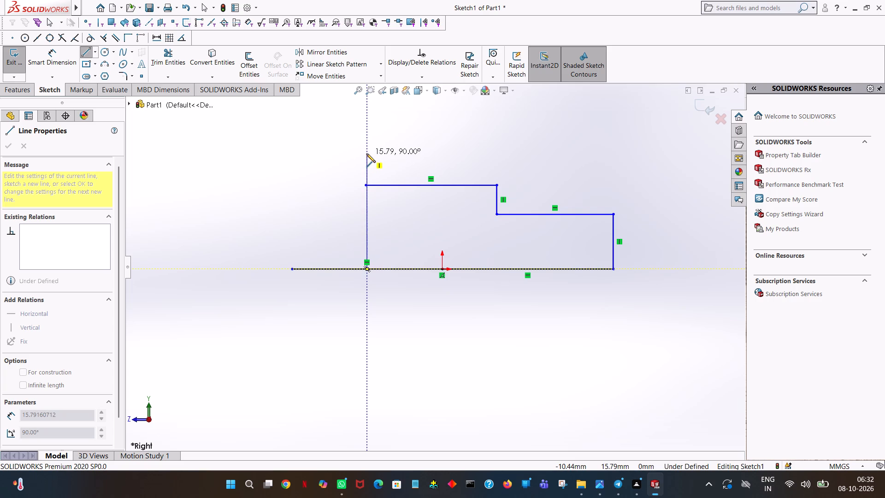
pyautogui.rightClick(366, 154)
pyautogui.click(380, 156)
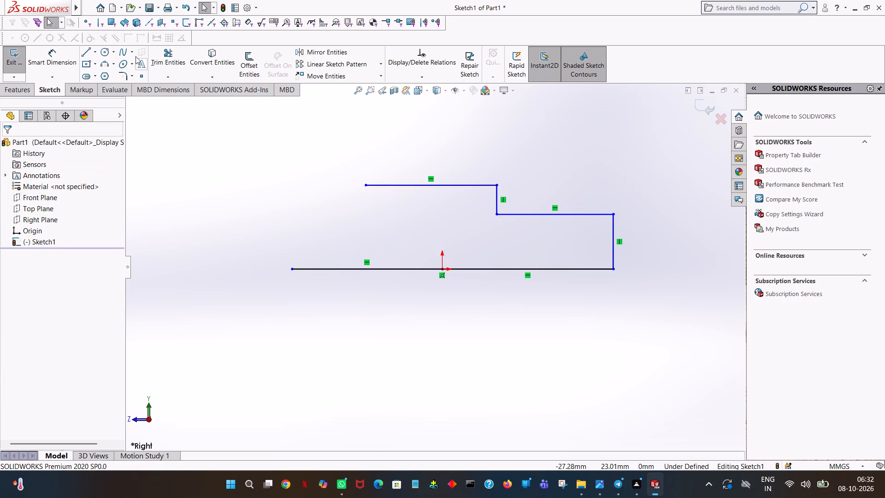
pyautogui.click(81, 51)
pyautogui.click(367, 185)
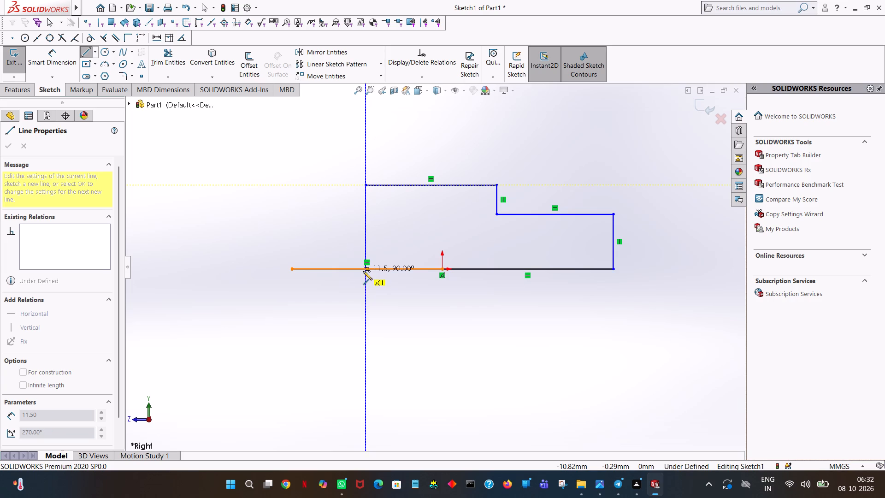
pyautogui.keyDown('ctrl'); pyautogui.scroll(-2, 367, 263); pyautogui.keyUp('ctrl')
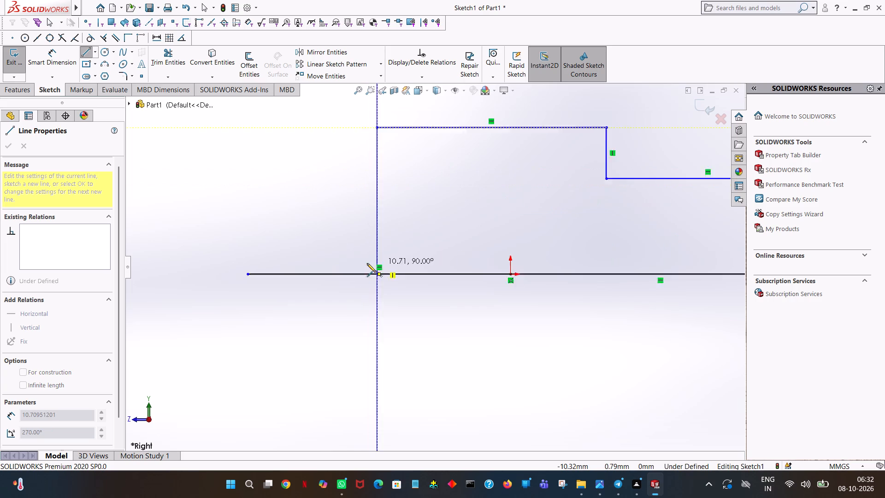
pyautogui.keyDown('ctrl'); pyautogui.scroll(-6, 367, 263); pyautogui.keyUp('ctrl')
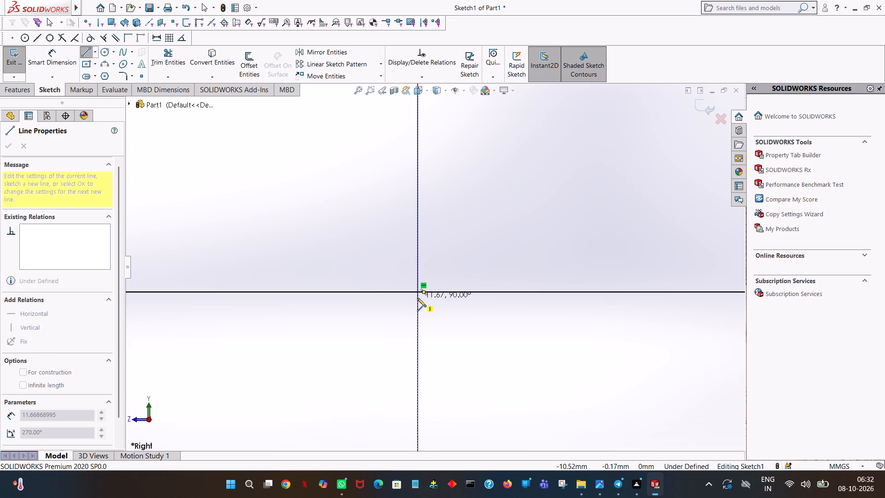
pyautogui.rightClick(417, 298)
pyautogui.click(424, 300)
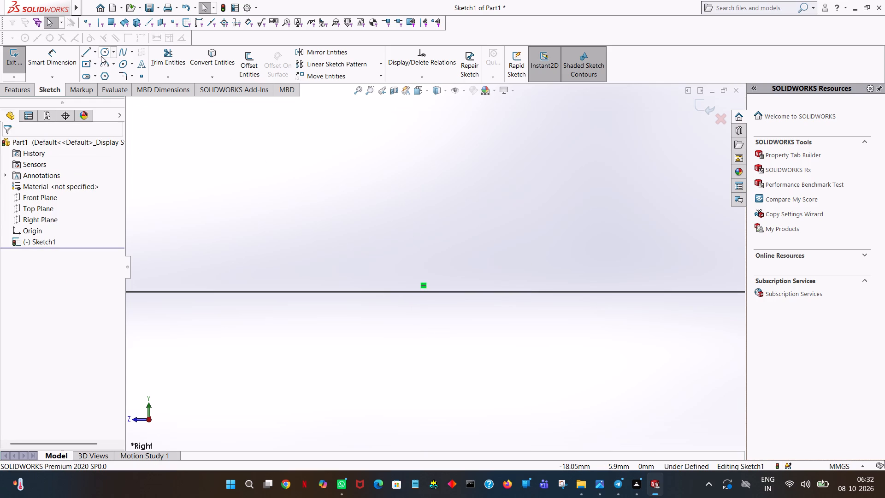
# Sketch a vertical line upward from the base line through the upper horizontal line's free end, 36/2 (18 mm) long.
pyautogui.click(88, 55)
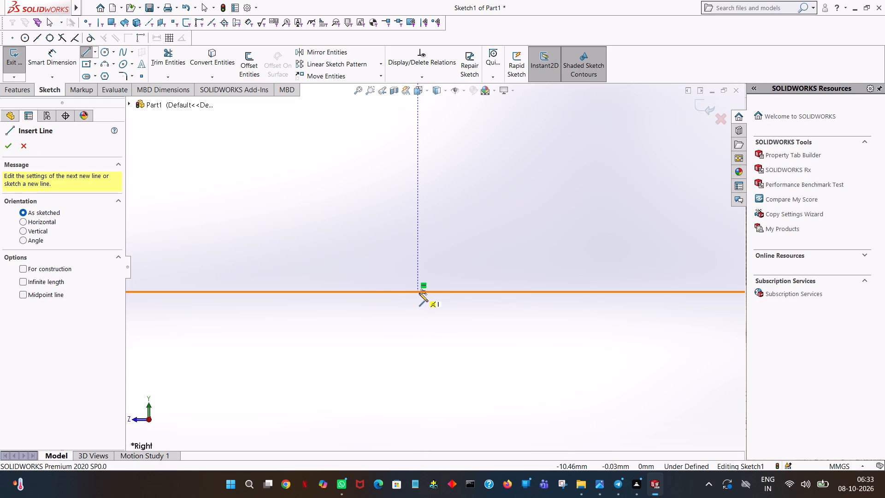
pyautogui.click(419, 293)
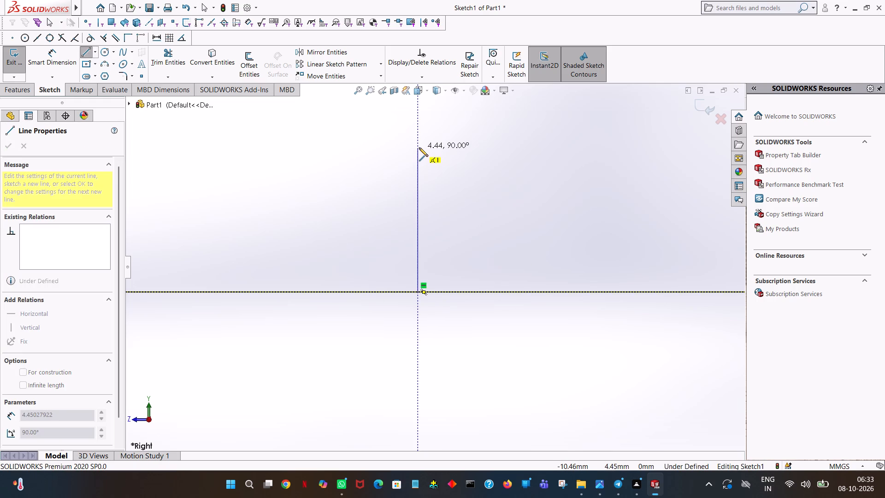
pyautogui.click(419, 148)
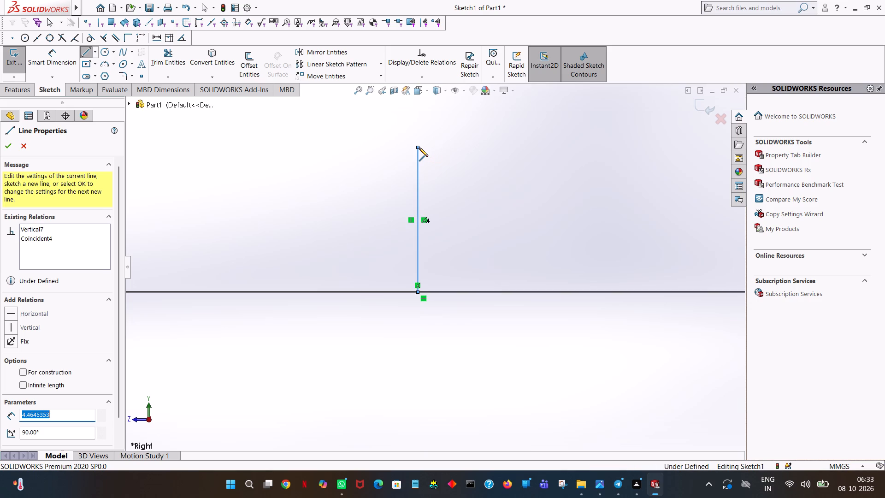
pyautogui.write('36')
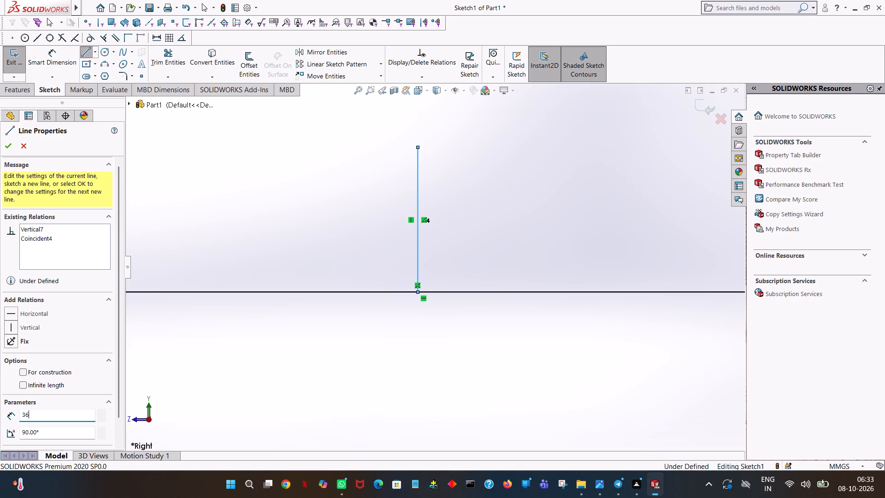
pyautogui.write('/2')
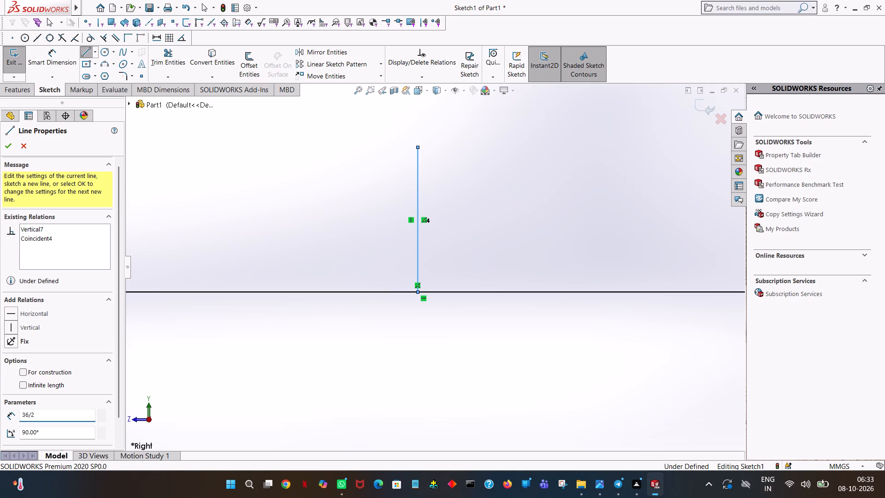
pyautogui.press('Return')
pyautogui.rightClick(419, 145)
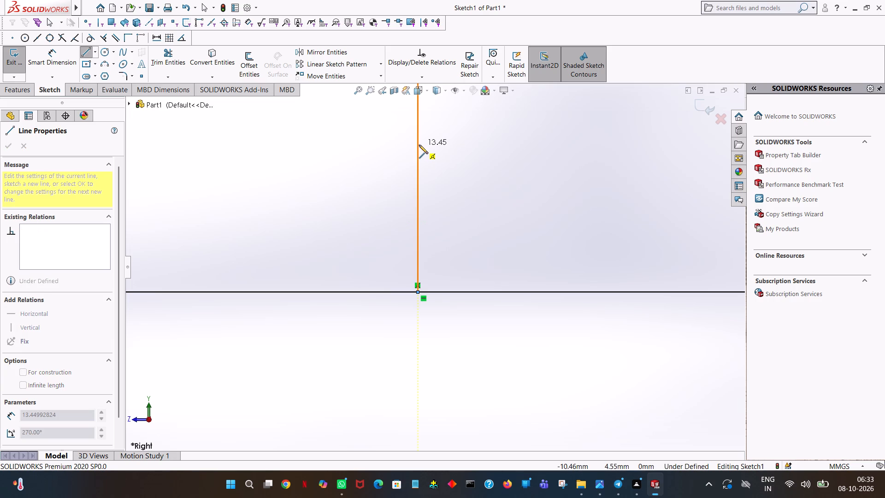
pyautogui.click(426, 150)
pyautogui.click(356, 92)
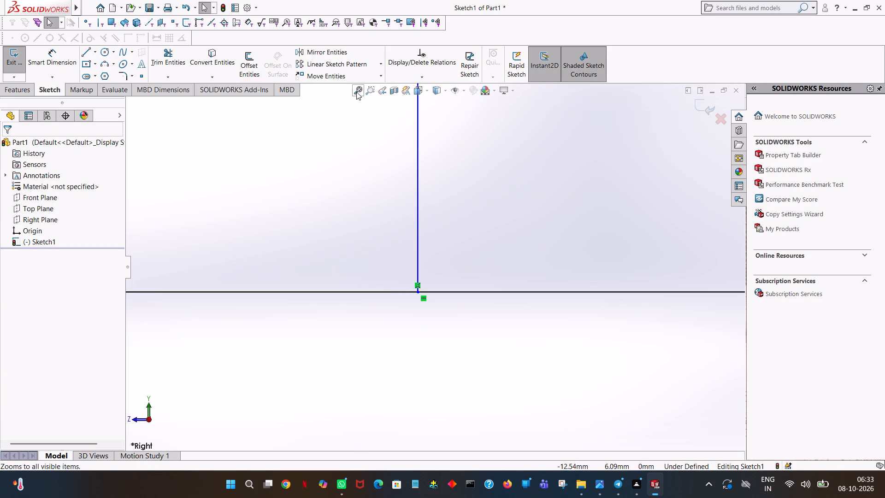
# Trim away the new vertical line's lower segment between the base line and the 18 mm horizontal line.
pyautogui.click(161, 65)
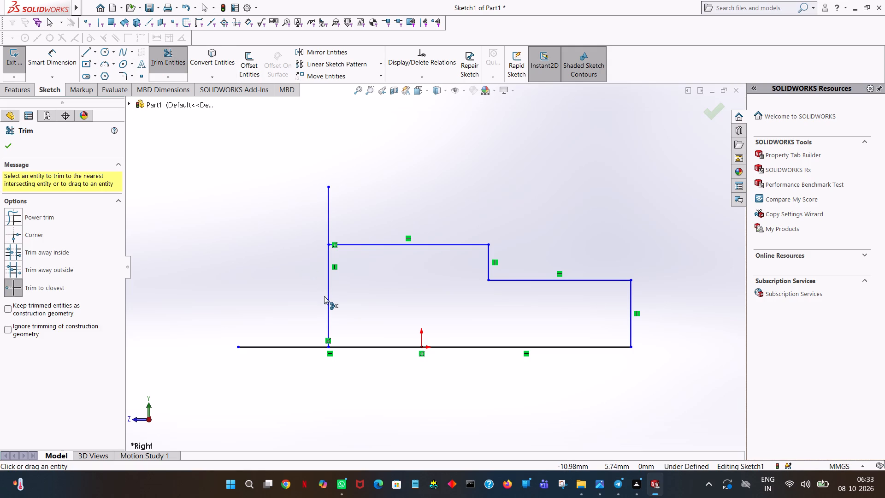
pyautogui.click(327, 297)
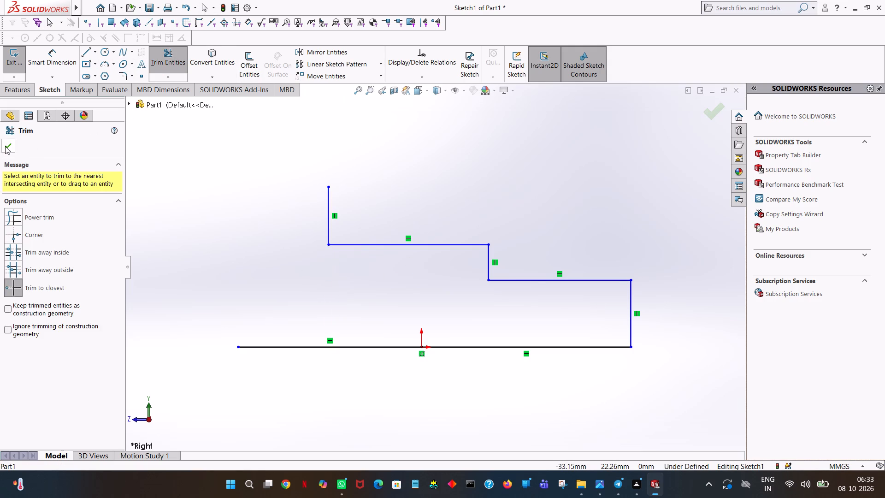
pyautogui.click(5, 146)
# Sketch a horizontal line from the trimmed vertical line's top toward positive Z, 15 mm long.
pyautogui.click(83, 50)
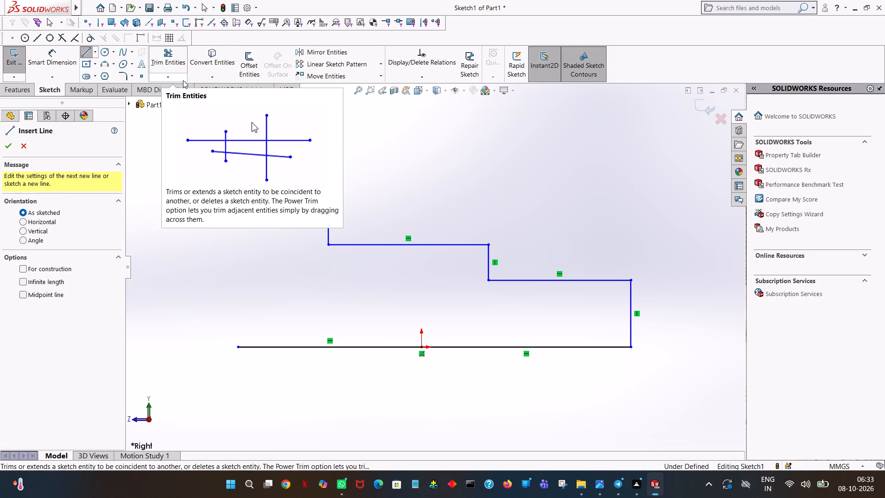
pyautogui.click(329, 186)
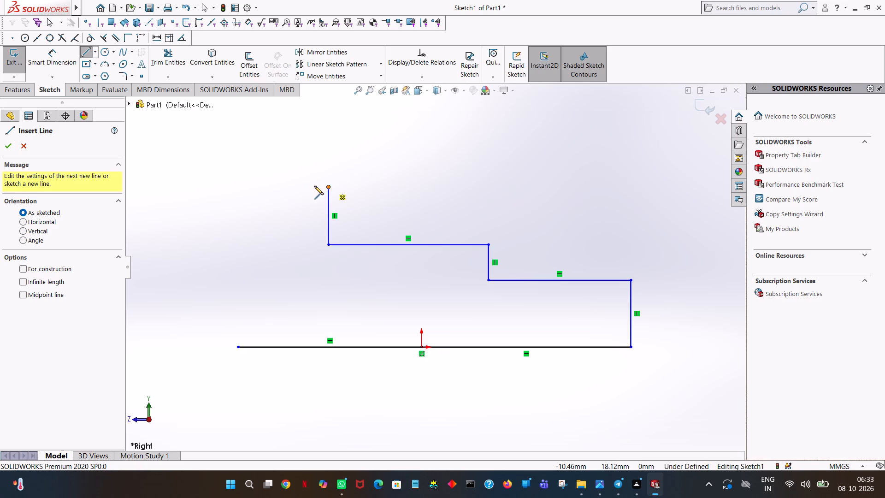
pyautogui.click(283, 186)
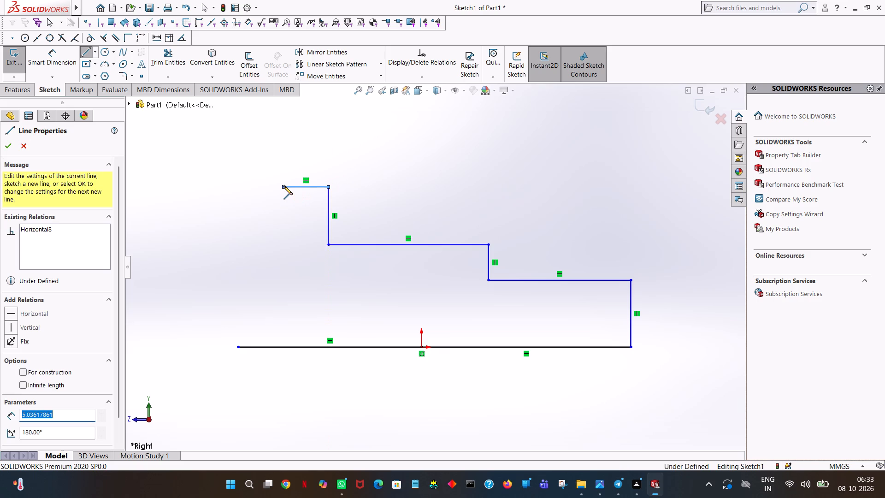
pyautogui.write('15')
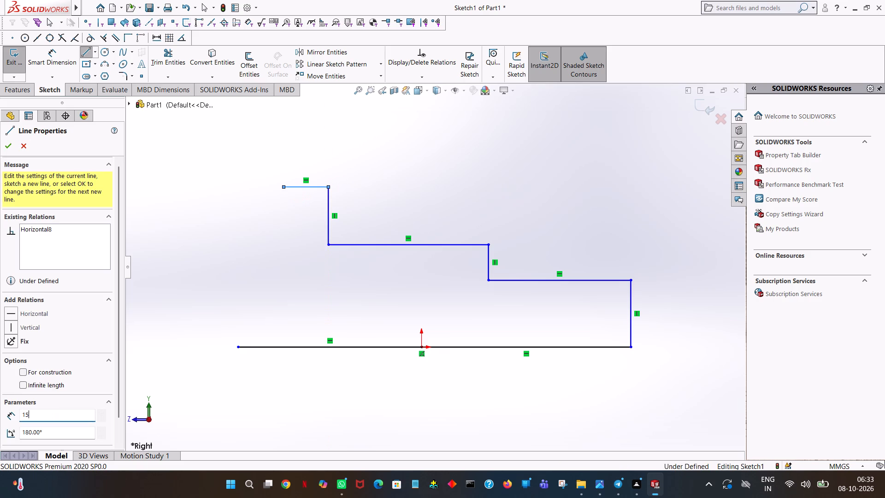
pyautogui.press('Return')
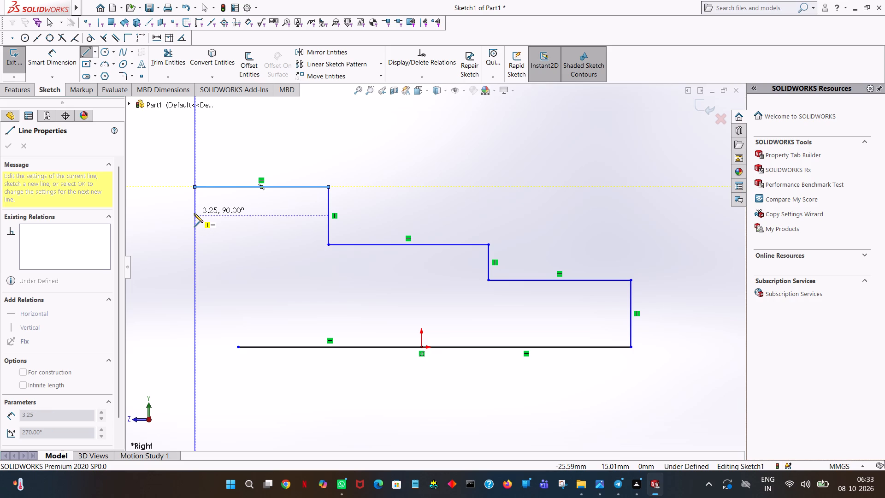
# Continue the chain 6.5 mm down, level with the 18 mm horizontal line, and 14 mm horizontally toward positive Z.
pyautogui.click(194, 245)
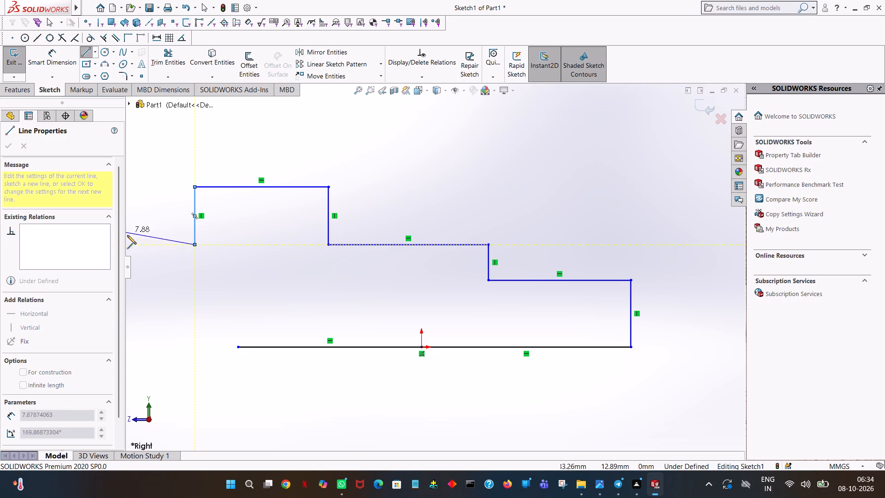
pyautogui.click(131, 246)
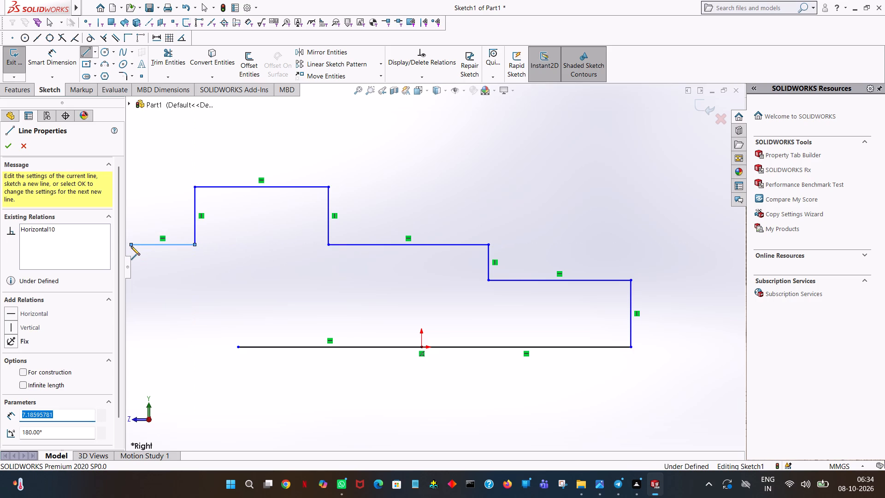
pyautogui.write('14')
pyautogui.press('Return')
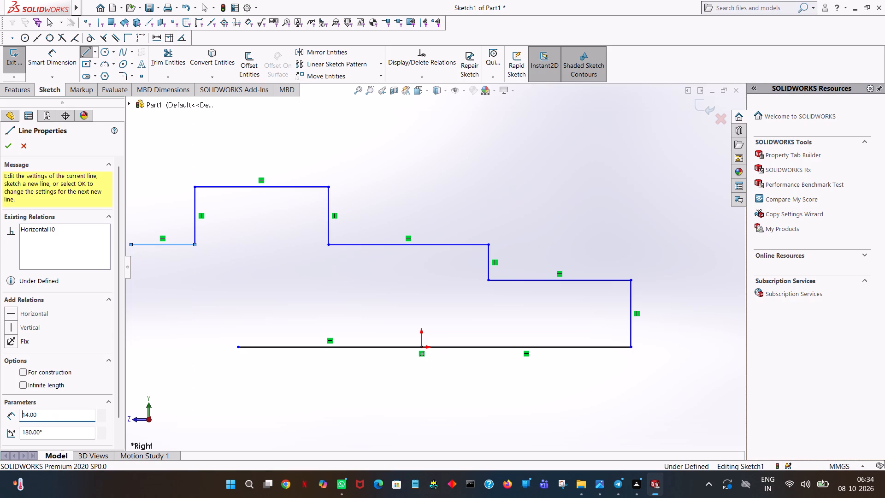
pyautogui.click(354, 93)
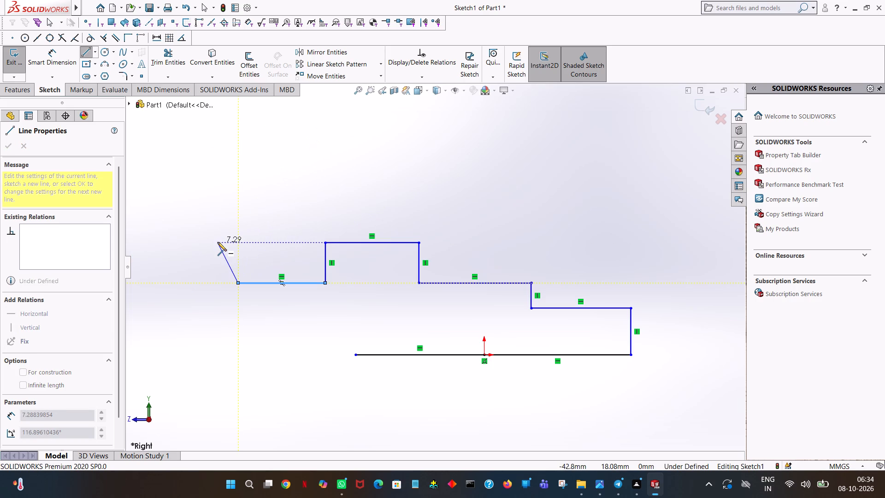
# Continue the chain 4 mm down, level with the lowest opposite step, and 13 mm horizontally toward positive Z.
pyautogui.click(238, 308)
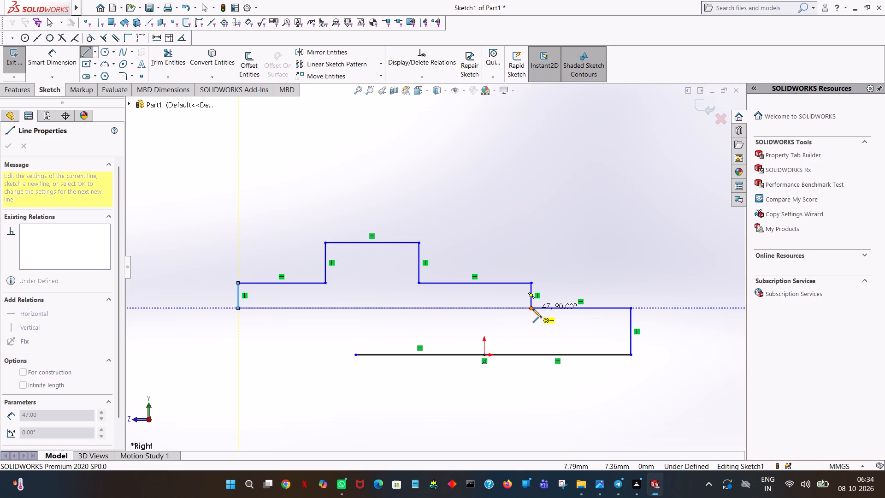
pyautogui.click(169, 306)
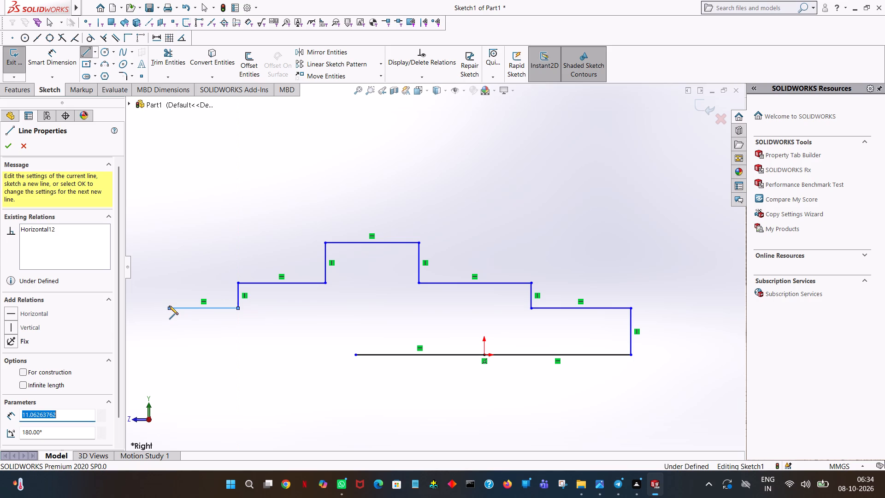
pyautogui.press('1')
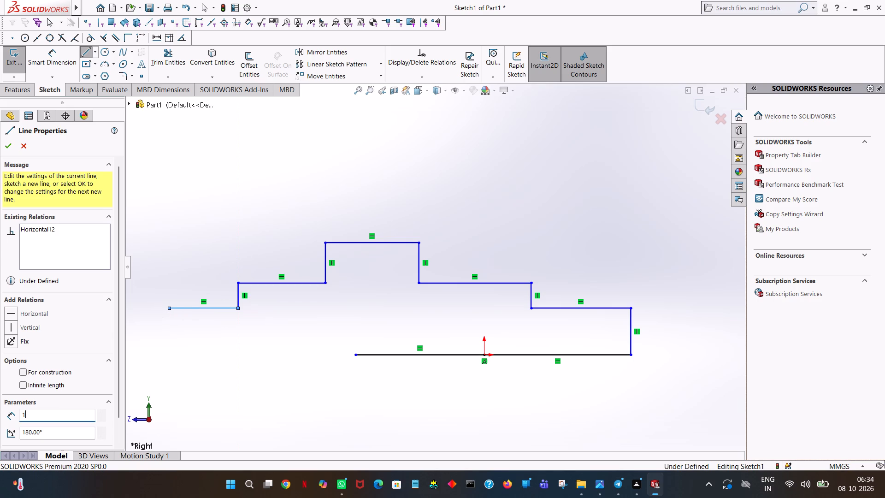
pyautogui.press('3')
pyautogui.press('Return')
# Close the profile with a 7.5 mm vertical line down to base level and a horizontal line to the base line's free end.
pyautogui.click(156, 356)
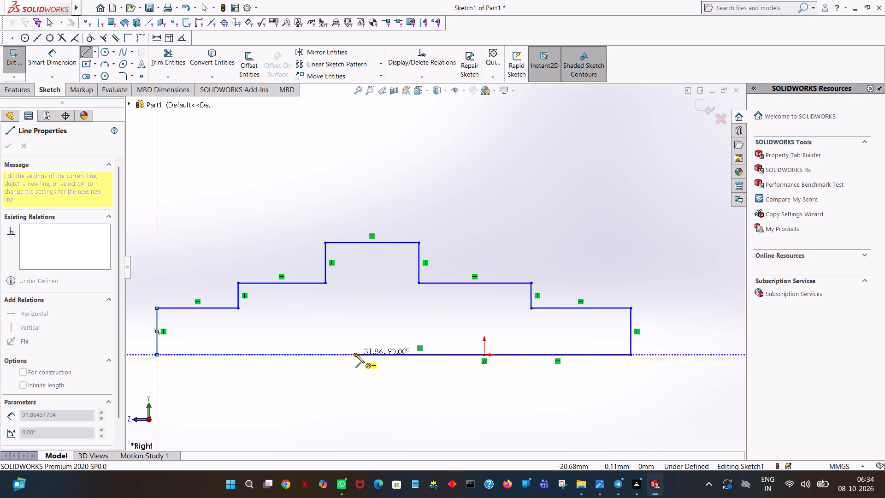
pyautogui.click(355, 354)
pyautogui.rightClick(355, 354)
pyautogui.click(375, 360)
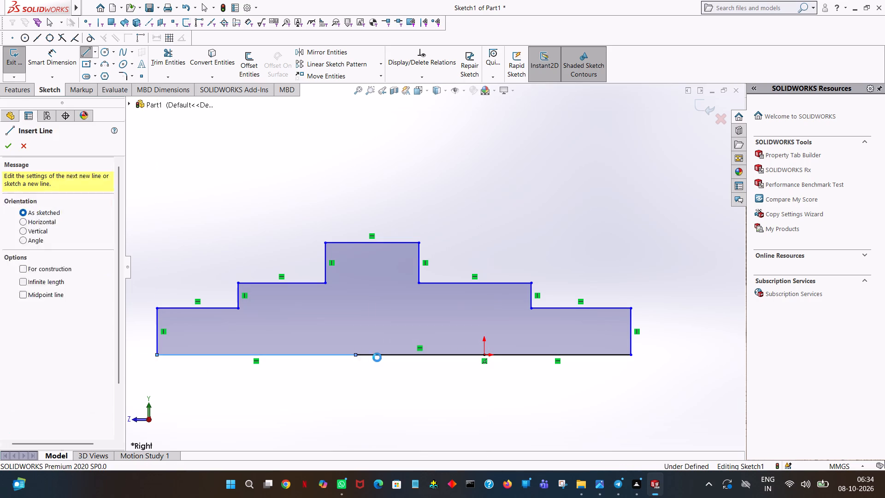
pyautogui.click(553, 185)
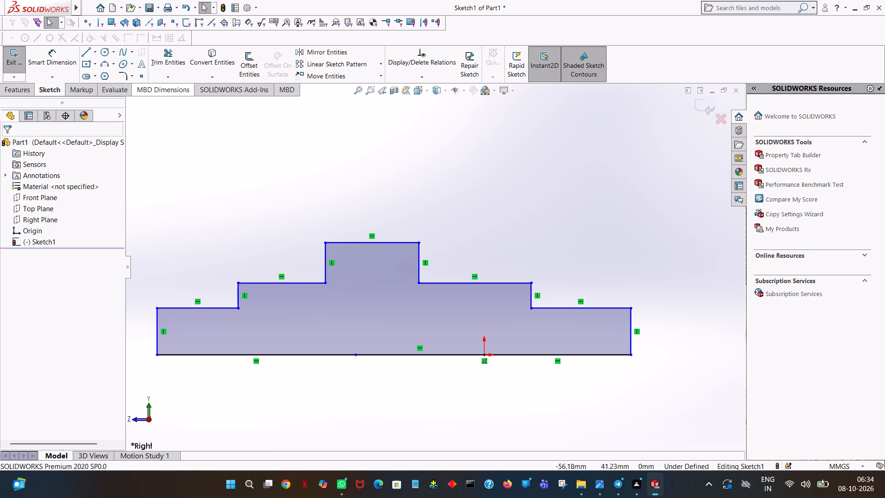
# Revolve the closed stepped profile 360 degrees about its base line to form the solid shaft.
pyautogui.click(24, 91)
pyautogui.click(43, 68)
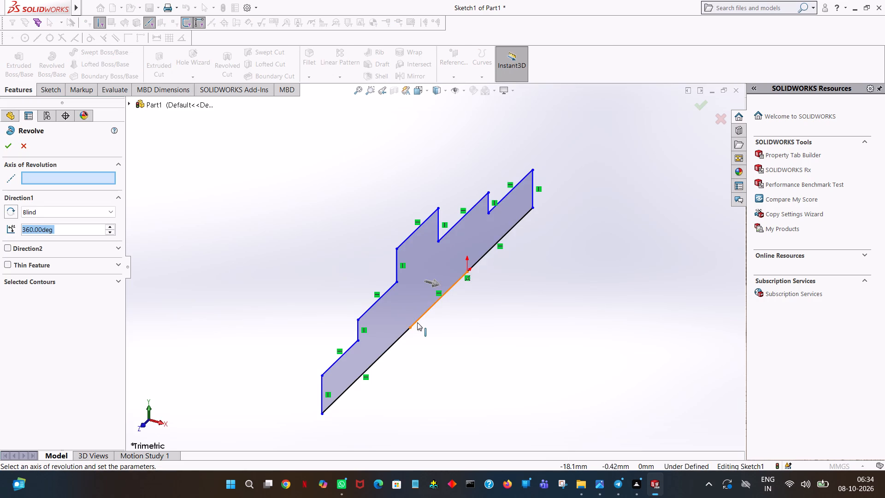
pyautogui.click(418, 322)
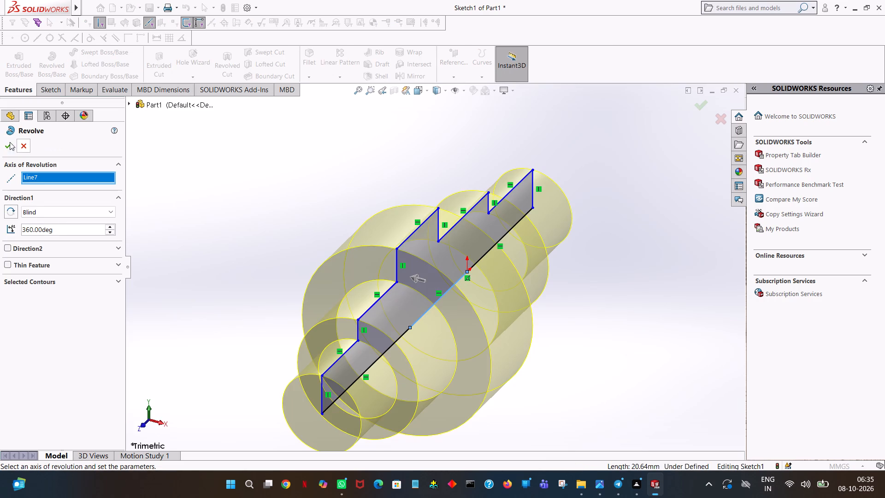
pyautogui.click(4, 141)
pyautogui.click(205, 183)
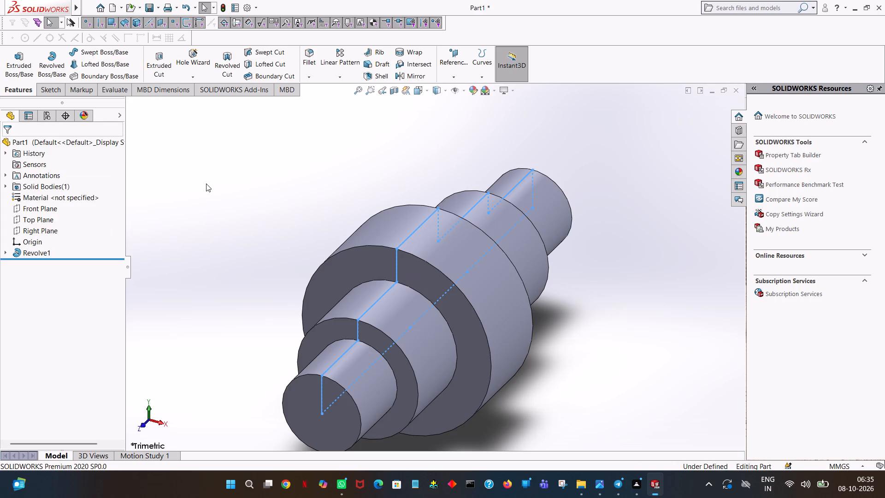
# Start an Extruded Cut with a new sketch on the shaft's small circular end face on the negative Z side.
pyautogui.moveTo(207, 184); pyautogui.dragTo(147, 108, button='middle')
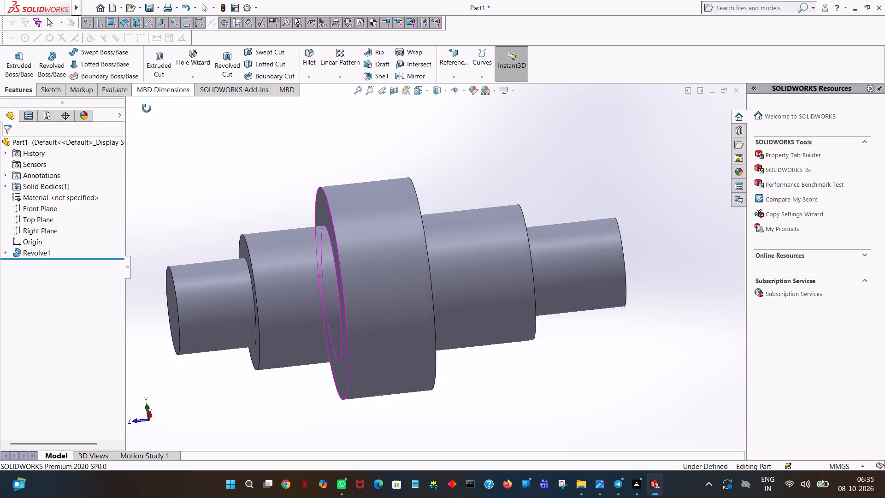
pyautogui.moveTo(147, 108); pyautogui.dragTo(145, 131, button='middle')
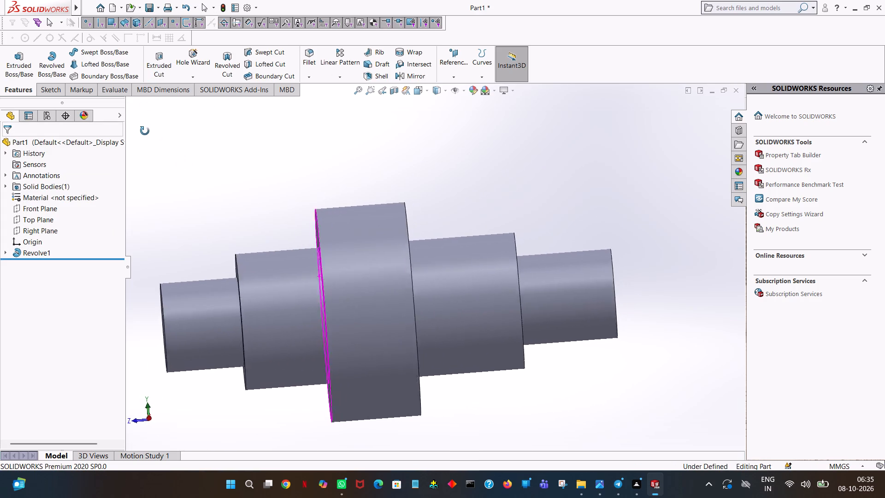
pyautogui.moveTo(145, 131); pyautogui.dragTo(143, 134, button='middle')
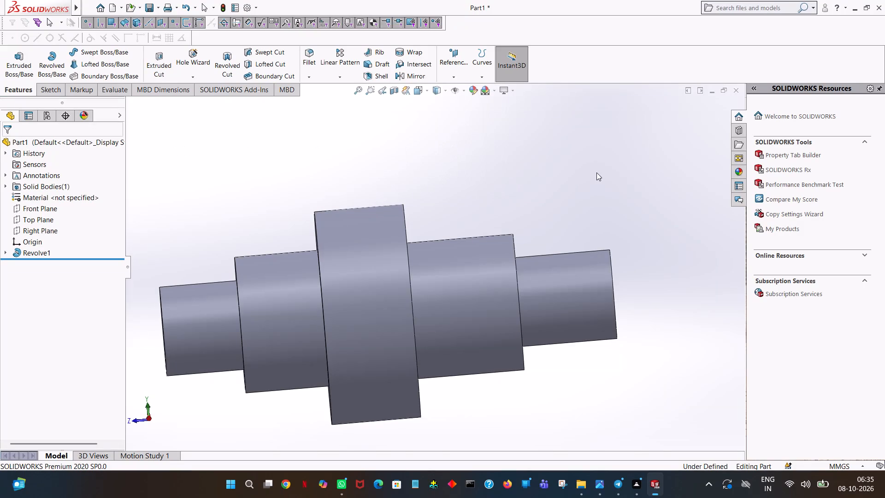
pyautogui.moveTo(540, 182); pyautogui.dragTo(466, 175, button='middle')
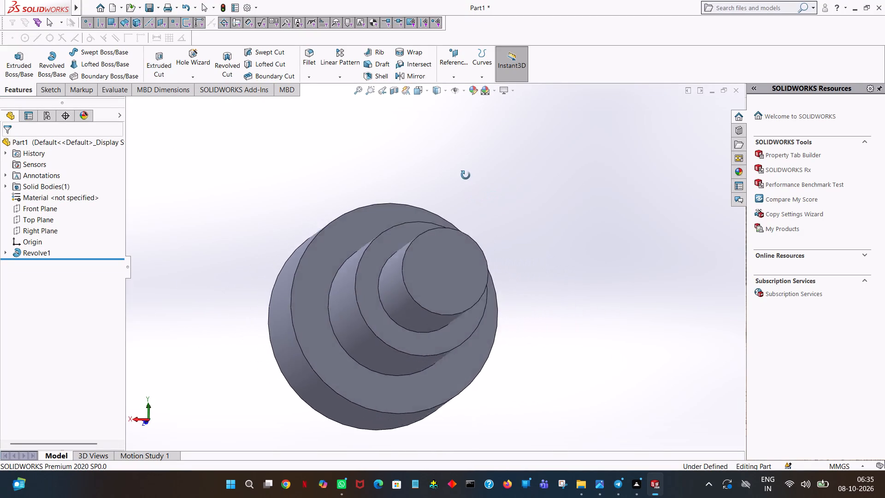
pyautogui.moveTo(466, 175); pyautogui.dragTo(458, 153, button='middle')
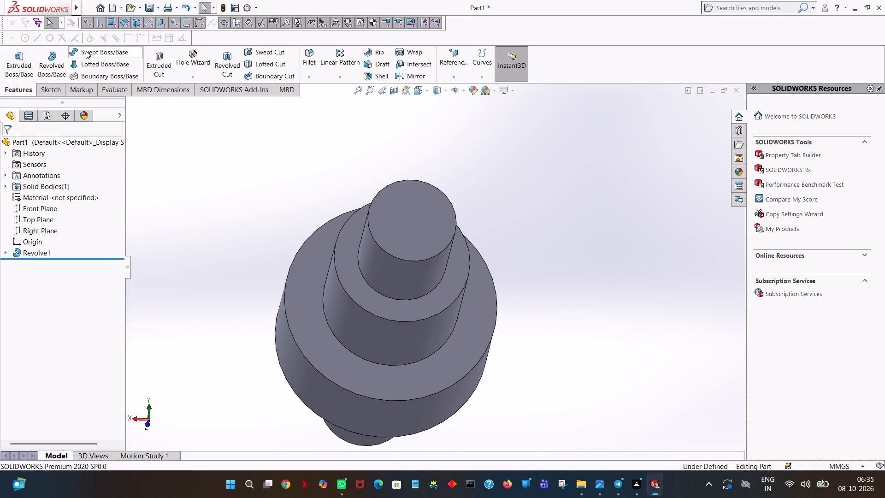
pyautogui.click(150, 67)
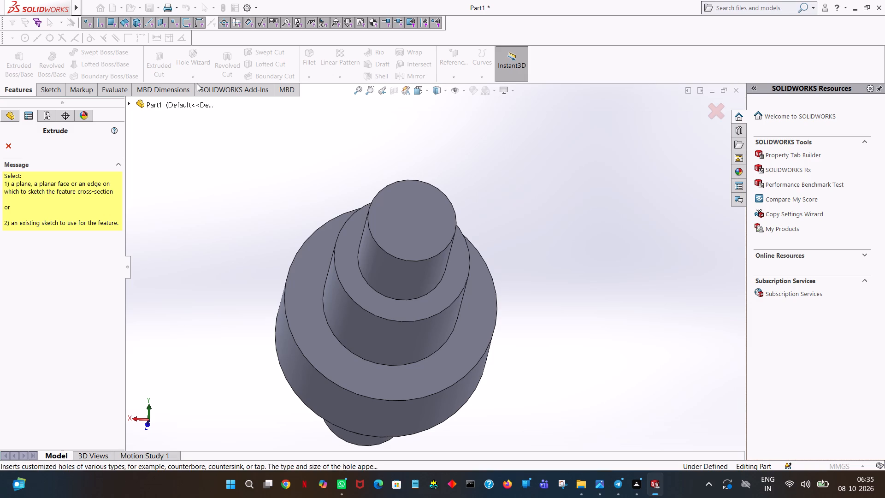
pyautogui.click(408, 243)
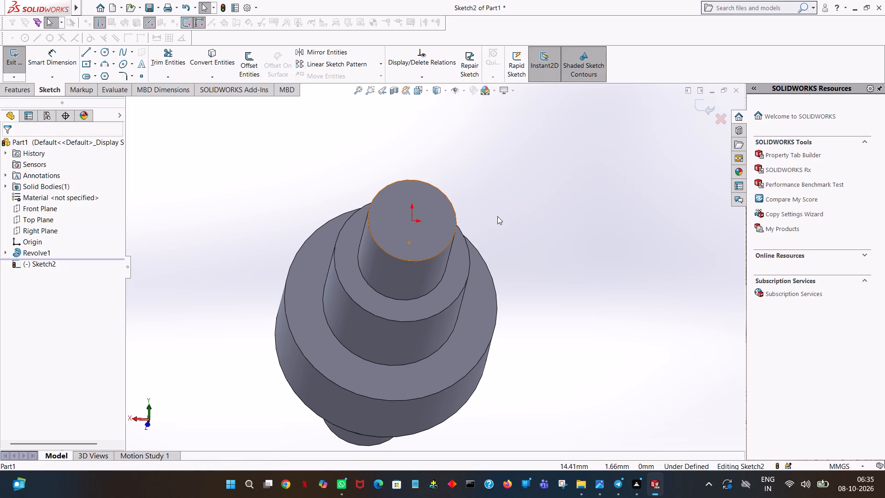
pyautogui.press('space')
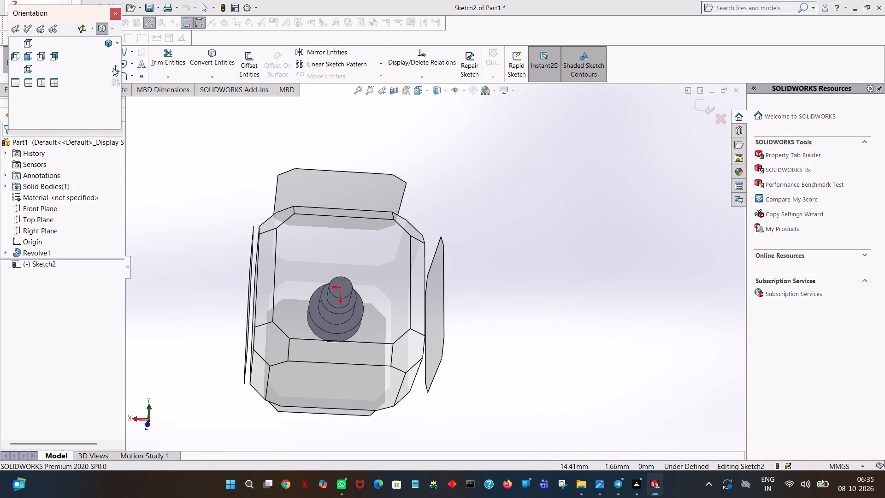
pyautogui.click(114, 70)
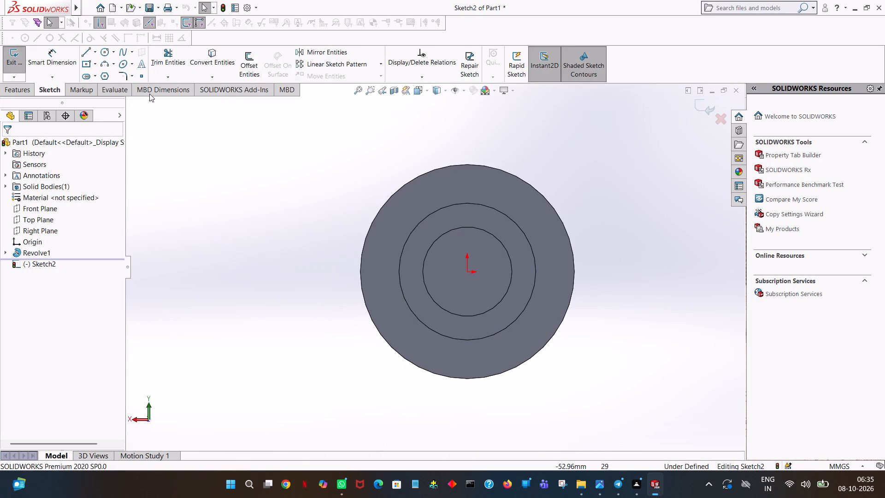
pyautogui.click(21, 89)
pyautogui.click(45, 87)
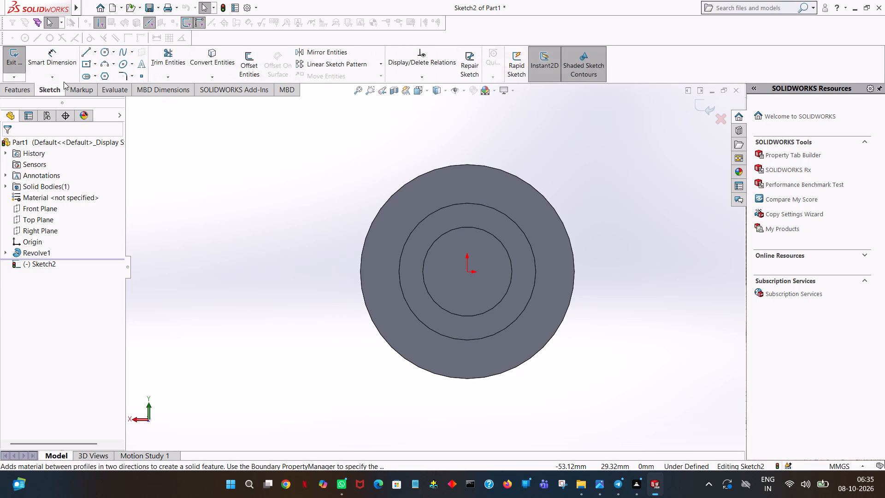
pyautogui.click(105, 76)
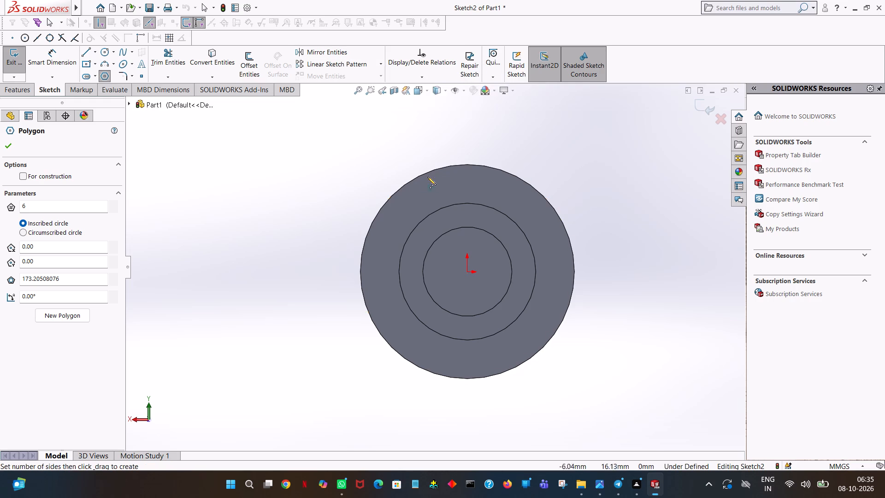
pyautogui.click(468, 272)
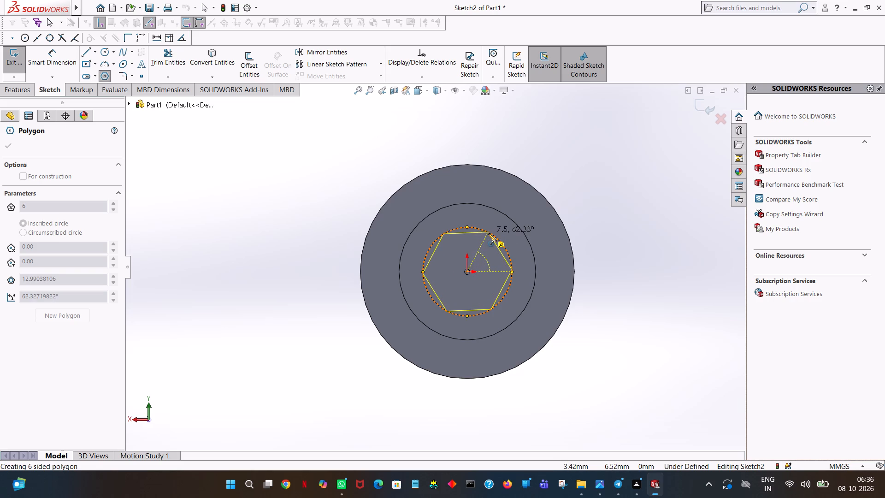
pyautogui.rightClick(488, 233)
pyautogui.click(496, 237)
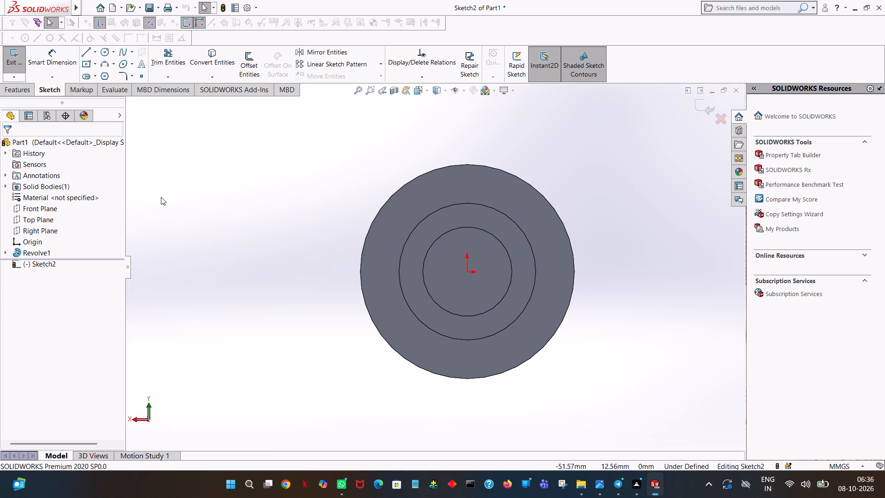
# Sketch a six-sided polygon centred on the origin with the Circumscribed circle option, circle diameter about 18.7 mm, at an angle of about 58°.
pyautogui.click(105, 75)
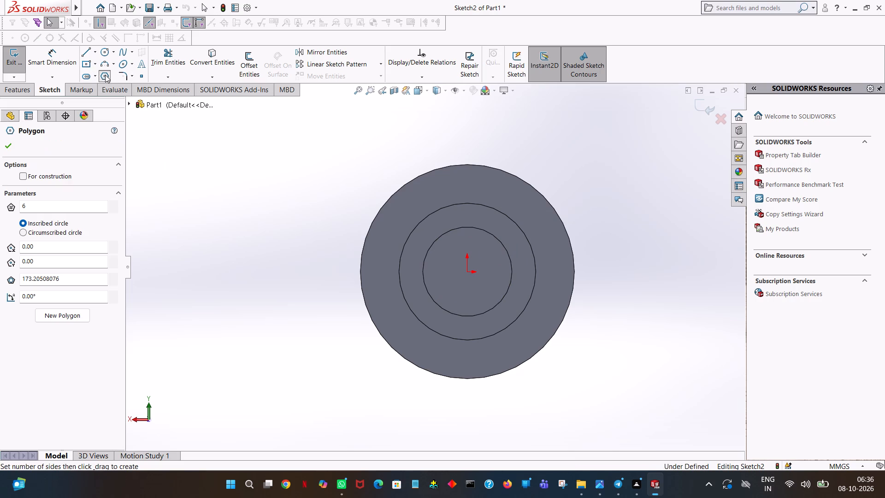
pyautogui.click(20, 231)
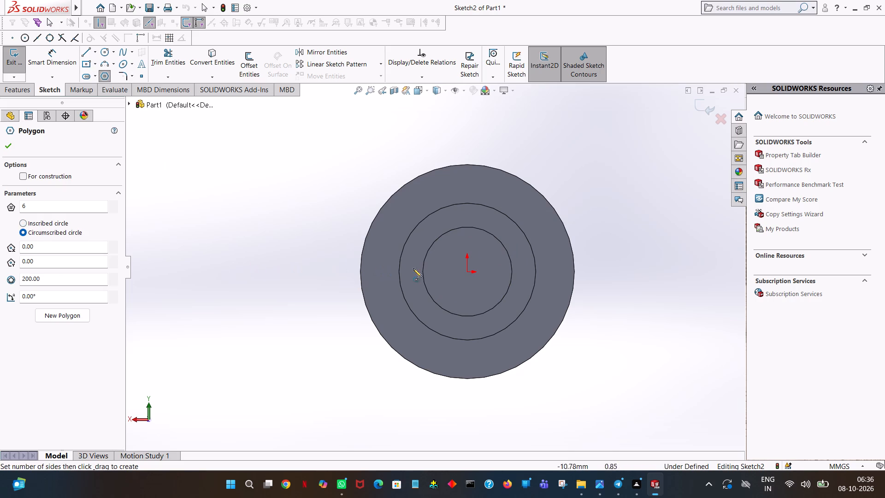
pyautogui.click(465, 273)
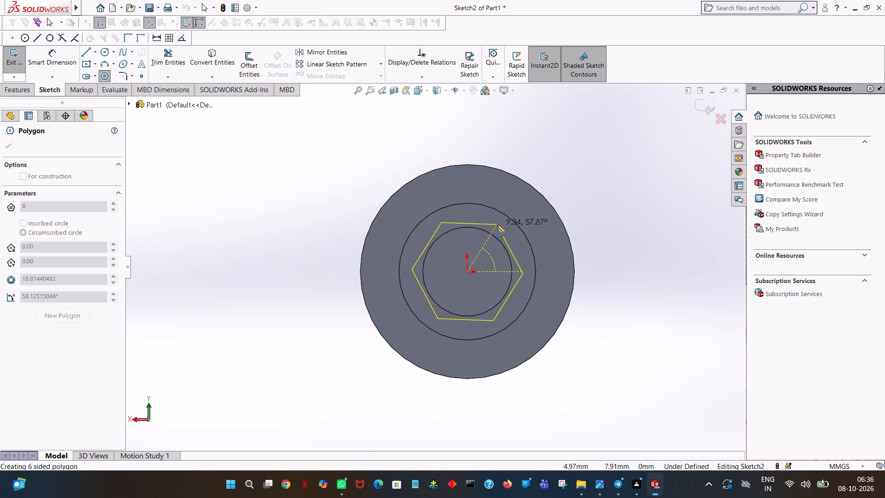
pyautogui.click(497, 225)
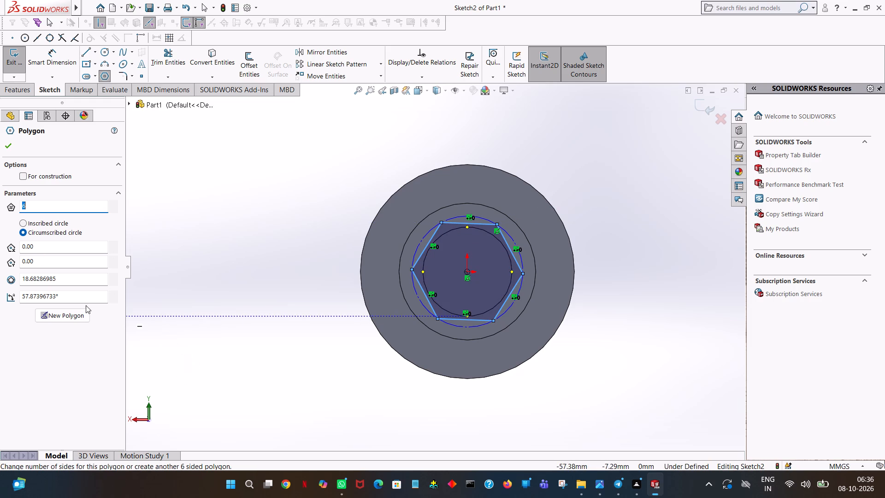
pyautogui.rightClick(226, 292)
pyautogui.click(248, 303)
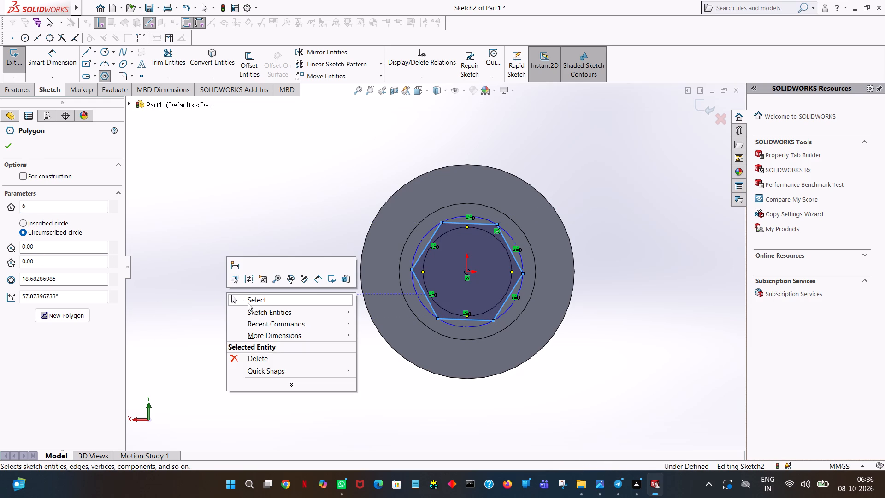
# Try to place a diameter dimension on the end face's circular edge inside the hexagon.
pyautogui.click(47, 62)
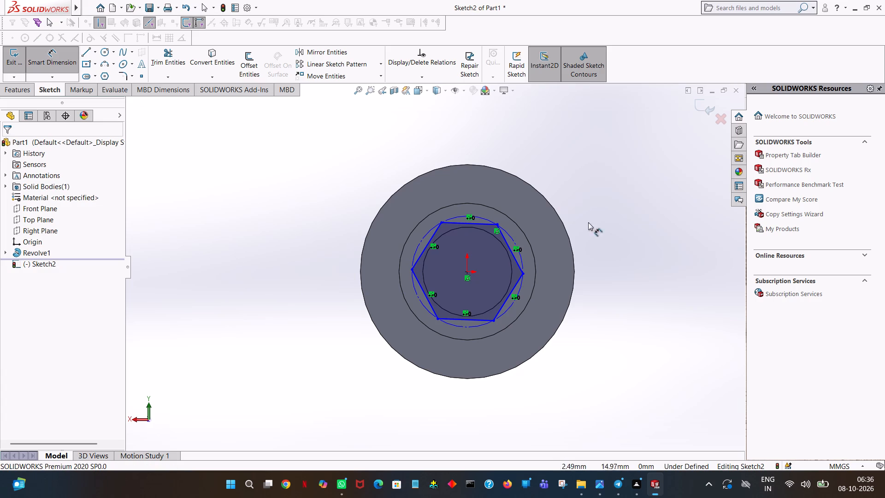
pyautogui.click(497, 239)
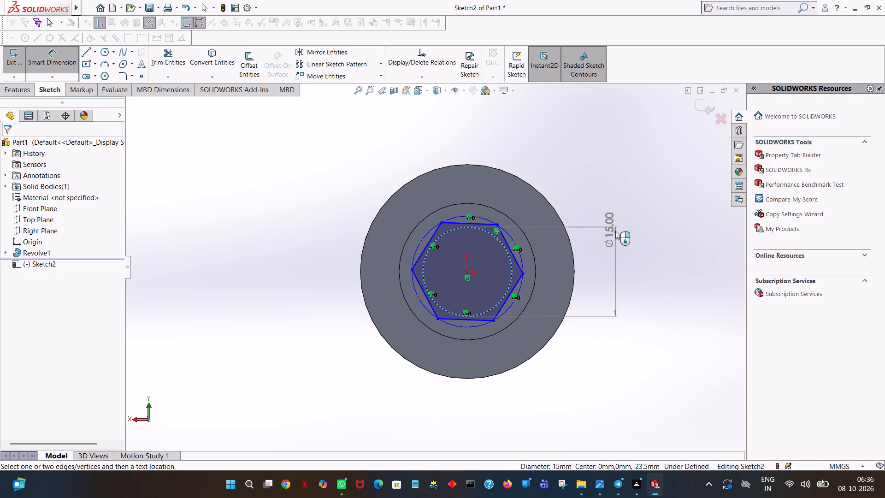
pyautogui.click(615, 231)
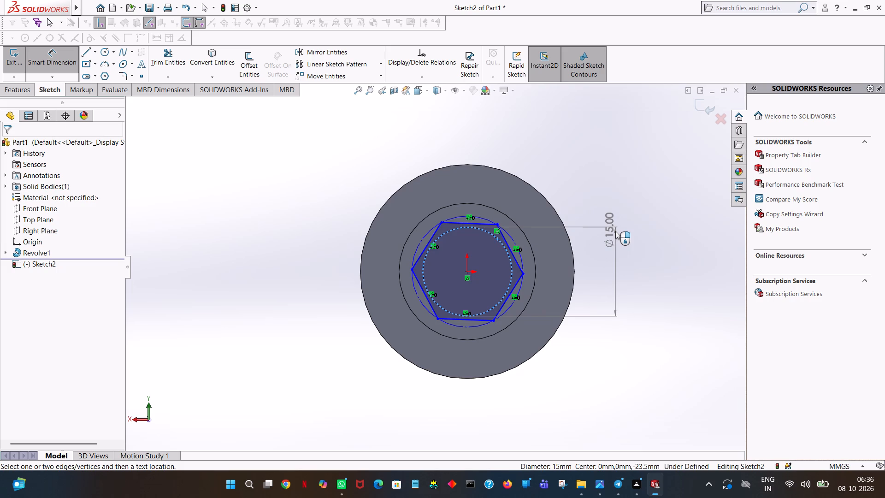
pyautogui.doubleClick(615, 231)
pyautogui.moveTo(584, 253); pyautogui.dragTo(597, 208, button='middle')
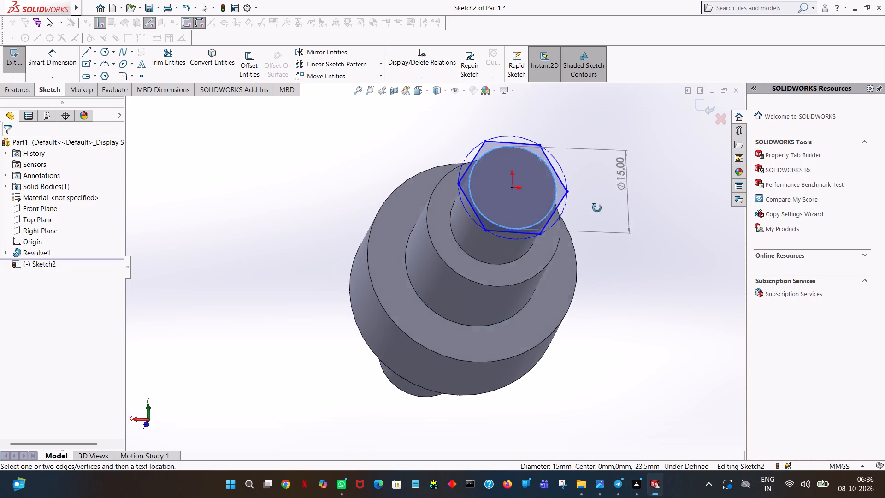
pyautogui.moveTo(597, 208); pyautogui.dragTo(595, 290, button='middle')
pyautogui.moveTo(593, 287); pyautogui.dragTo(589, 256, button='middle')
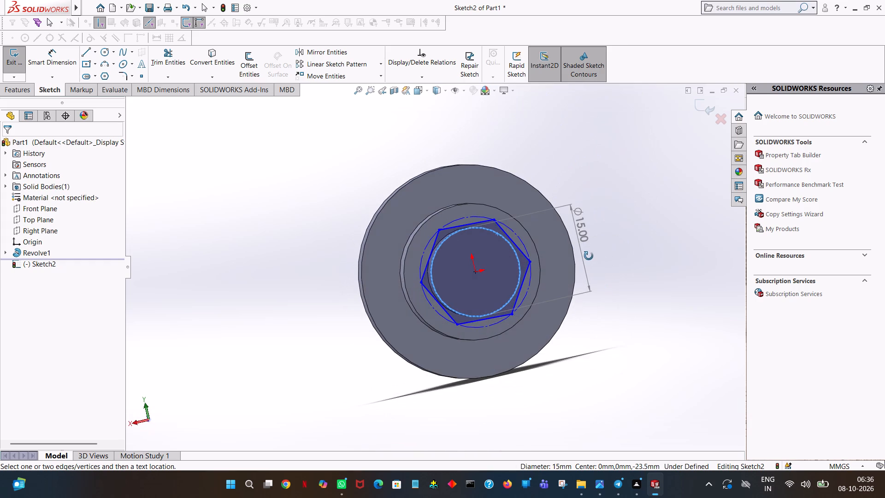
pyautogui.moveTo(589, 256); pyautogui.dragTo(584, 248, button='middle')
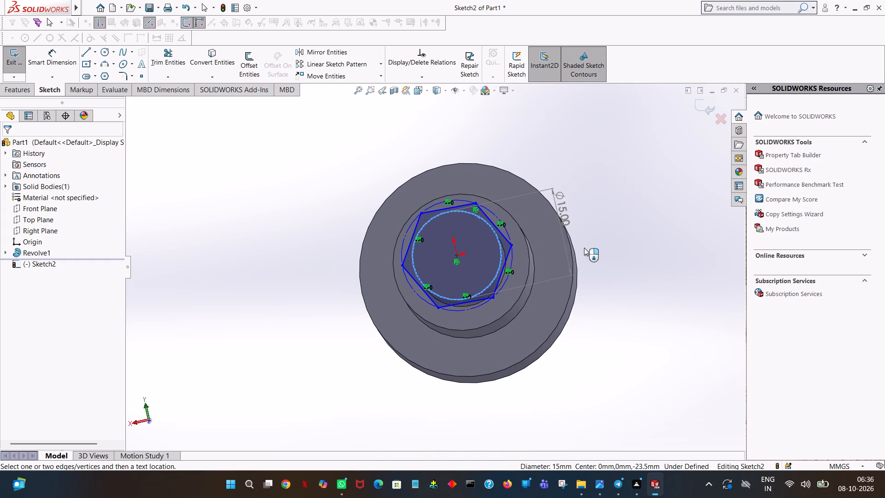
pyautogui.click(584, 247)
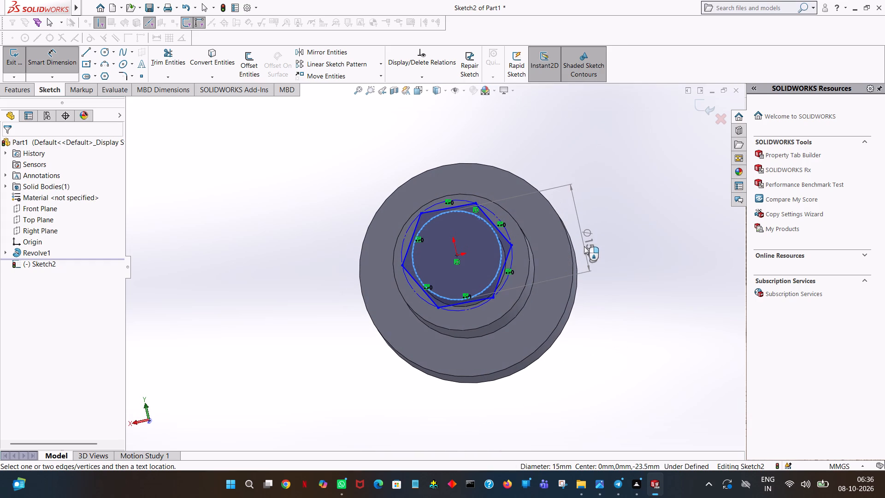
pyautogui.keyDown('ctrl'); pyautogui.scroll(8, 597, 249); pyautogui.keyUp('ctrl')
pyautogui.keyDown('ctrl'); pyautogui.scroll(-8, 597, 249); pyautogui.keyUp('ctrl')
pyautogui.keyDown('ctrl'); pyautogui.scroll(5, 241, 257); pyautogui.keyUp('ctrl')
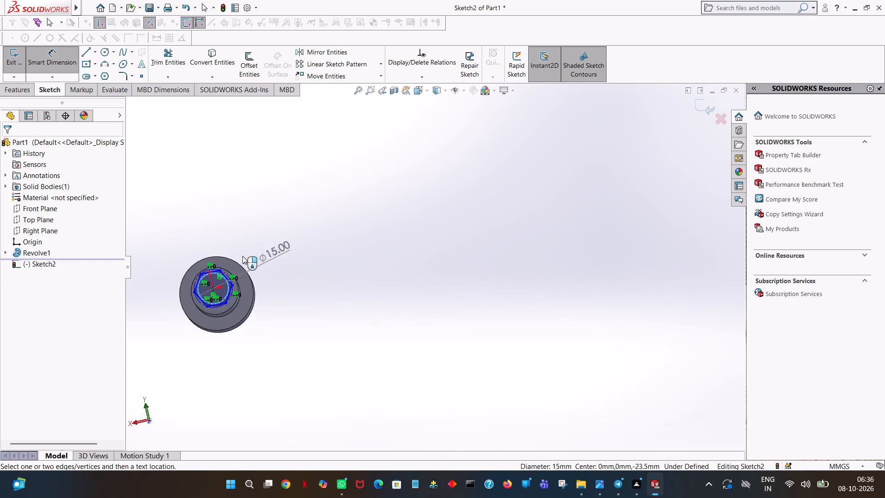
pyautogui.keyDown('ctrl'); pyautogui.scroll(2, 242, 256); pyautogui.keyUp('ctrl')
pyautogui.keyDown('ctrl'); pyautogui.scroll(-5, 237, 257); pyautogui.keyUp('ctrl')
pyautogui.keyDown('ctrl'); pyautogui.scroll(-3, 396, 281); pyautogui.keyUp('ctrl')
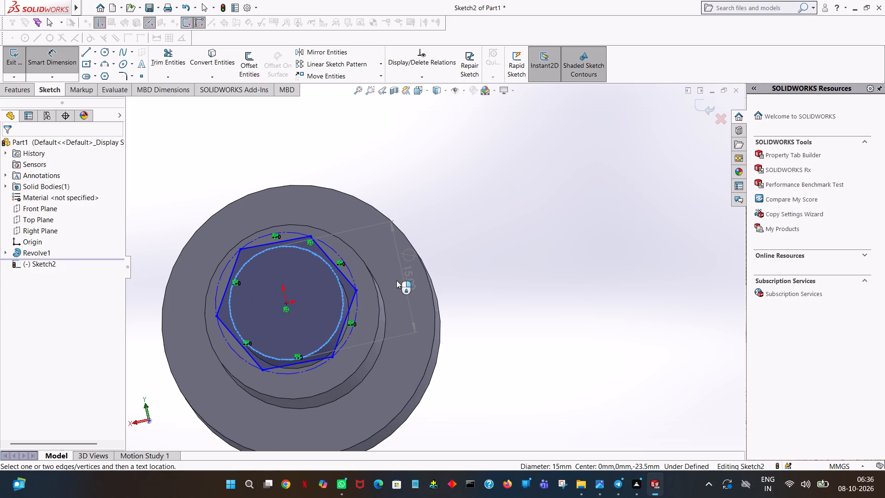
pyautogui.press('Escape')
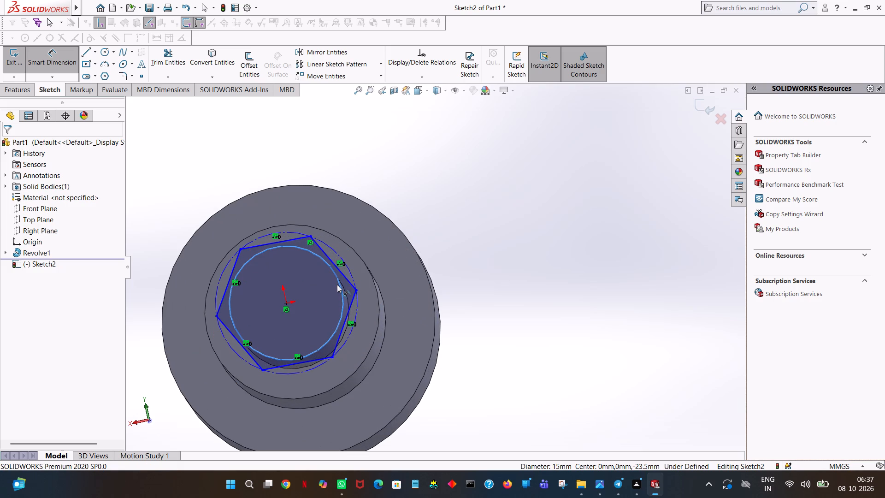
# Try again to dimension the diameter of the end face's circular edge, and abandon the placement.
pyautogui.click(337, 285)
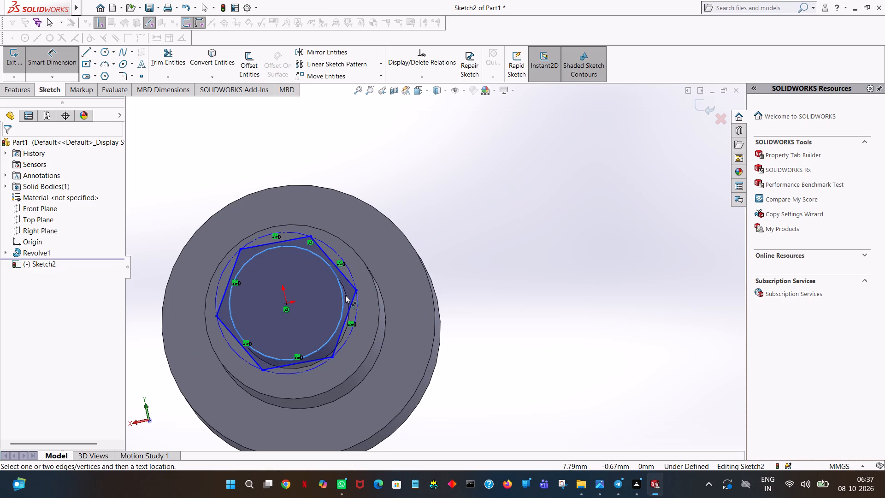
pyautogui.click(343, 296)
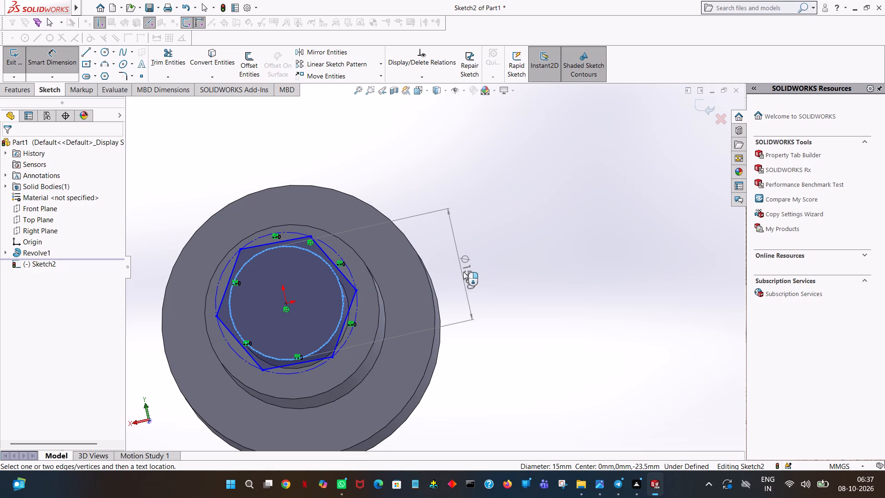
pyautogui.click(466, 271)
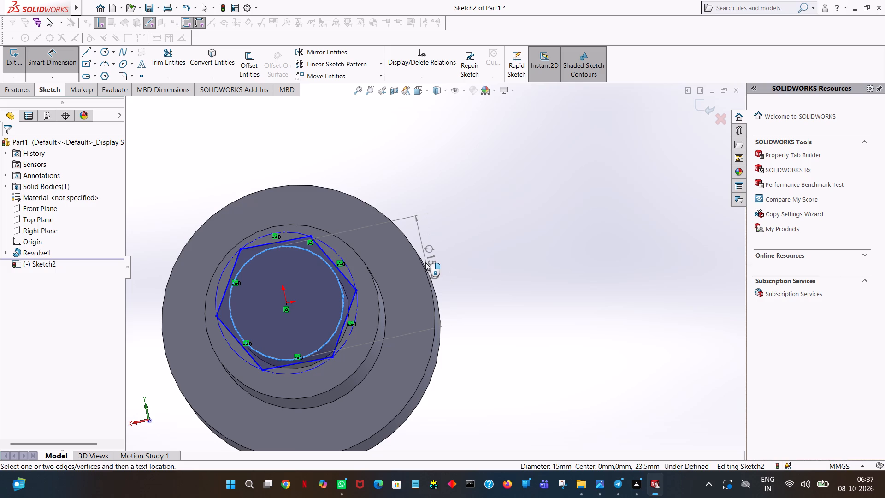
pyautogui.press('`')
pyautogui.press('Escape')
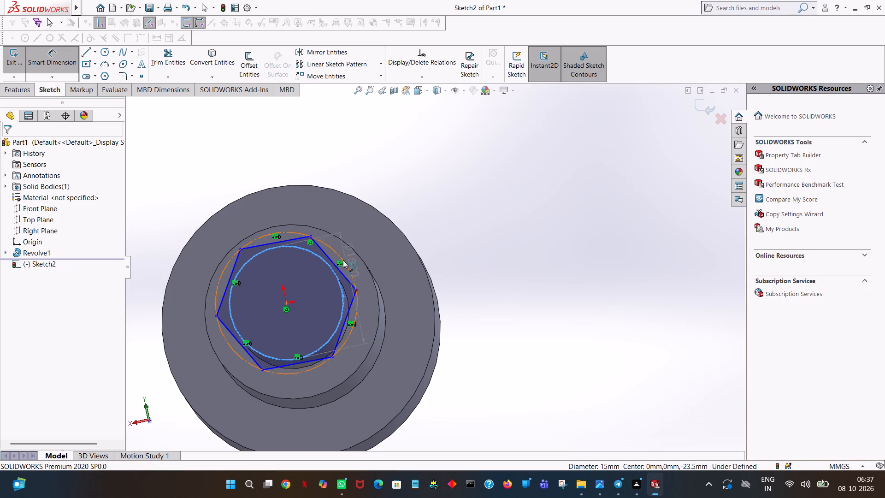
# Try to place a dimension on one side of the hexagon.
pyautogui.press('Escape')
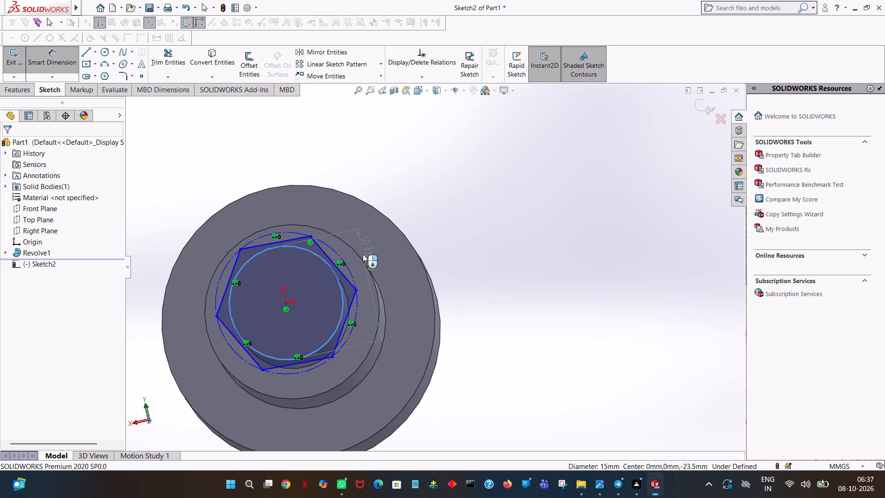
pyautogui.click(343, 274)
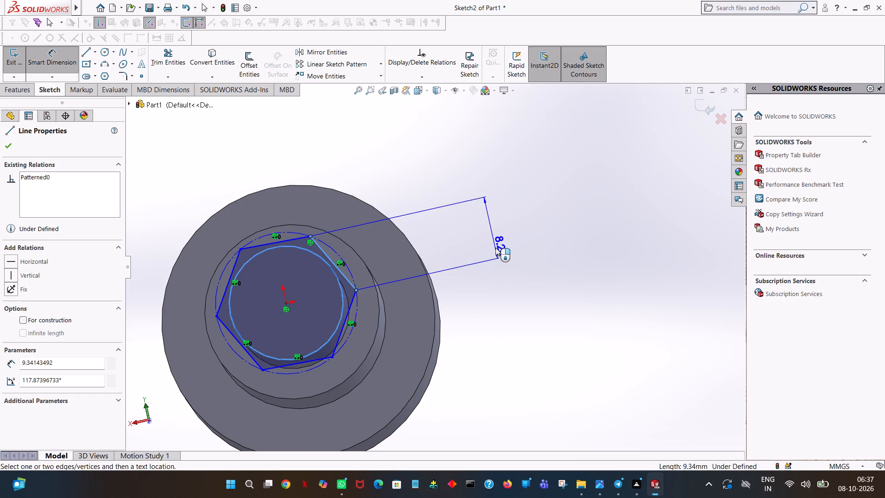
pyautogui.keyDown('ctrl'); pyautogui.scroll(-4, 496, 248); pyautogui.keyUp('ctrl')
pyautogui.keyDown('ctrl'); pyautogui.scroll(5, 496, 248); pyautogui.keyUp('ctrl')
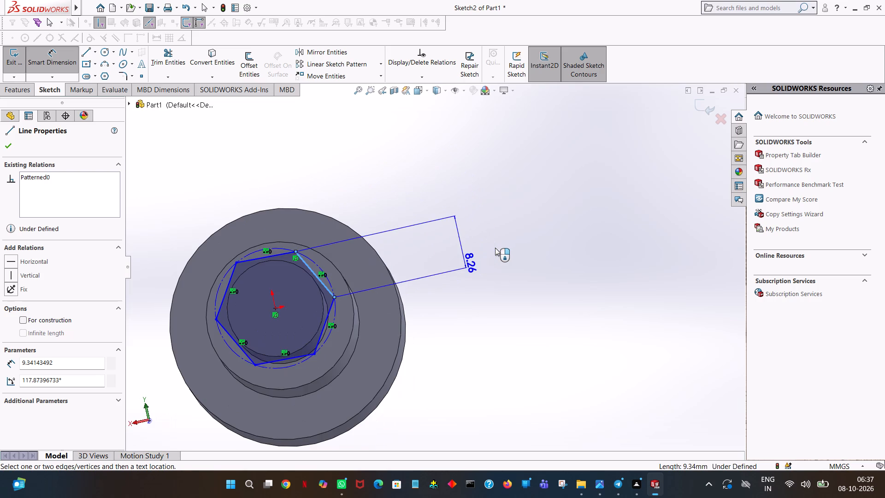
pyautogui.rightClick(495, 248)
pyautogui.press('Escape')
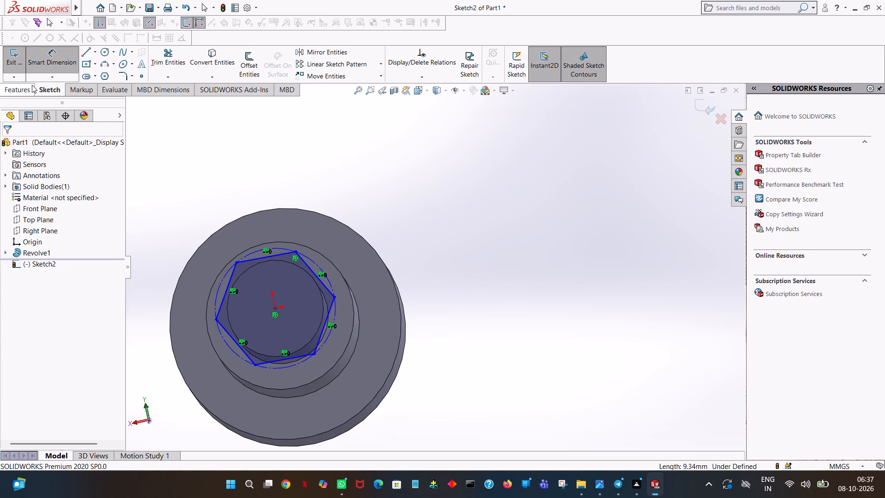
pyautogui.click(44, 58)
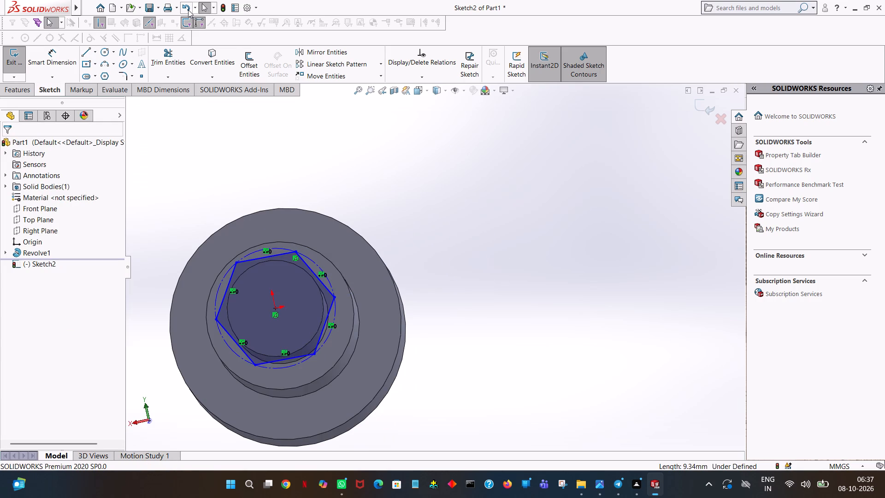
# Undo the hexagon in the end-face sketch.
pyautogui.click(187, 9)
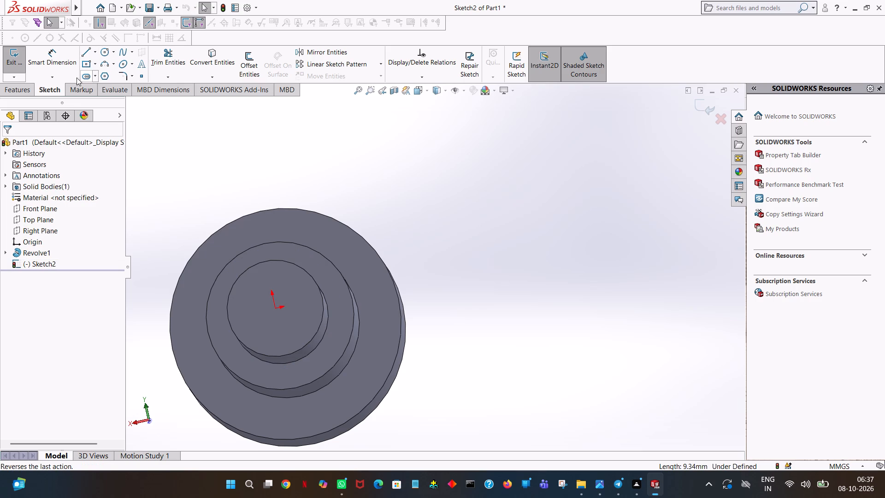
# Sketch a six-sided polygon centred on the origin with the Circumscribed circle option, circle diameter about 29.7 mm, at an angle of about 317°.
pyautogui.click(100, 77)
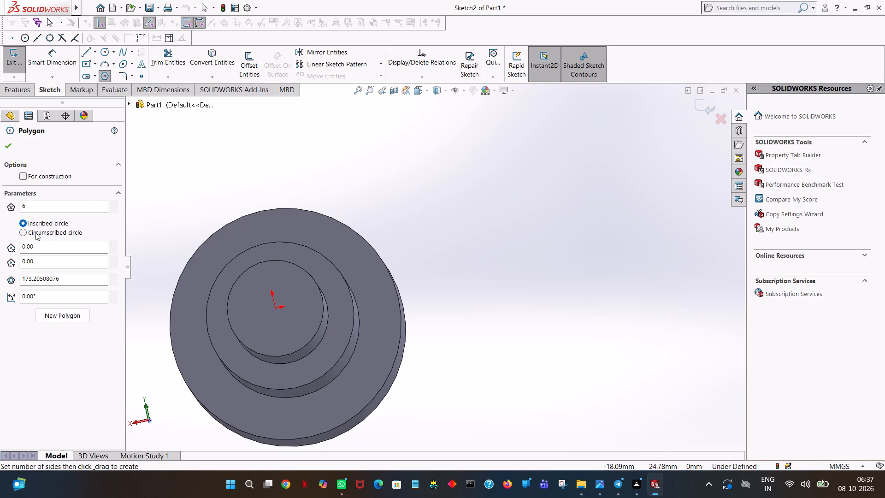
pyautogui.click(35, 233)
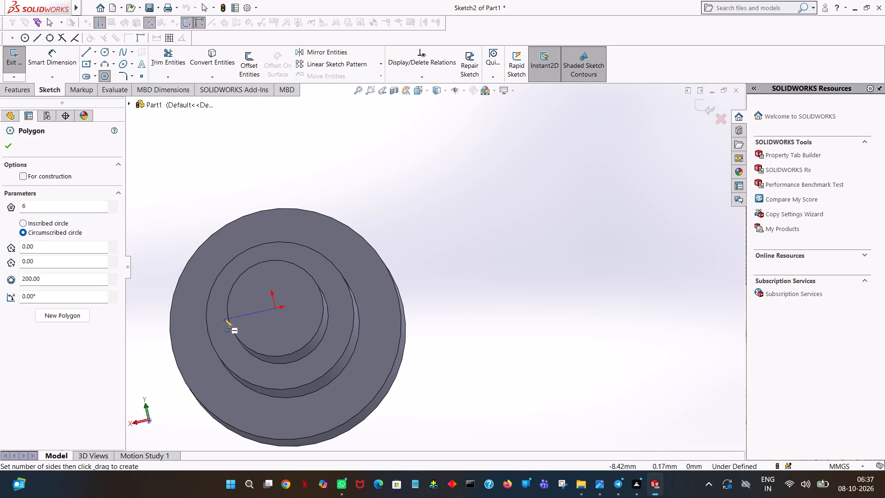
pyautogui.click(274, 307)
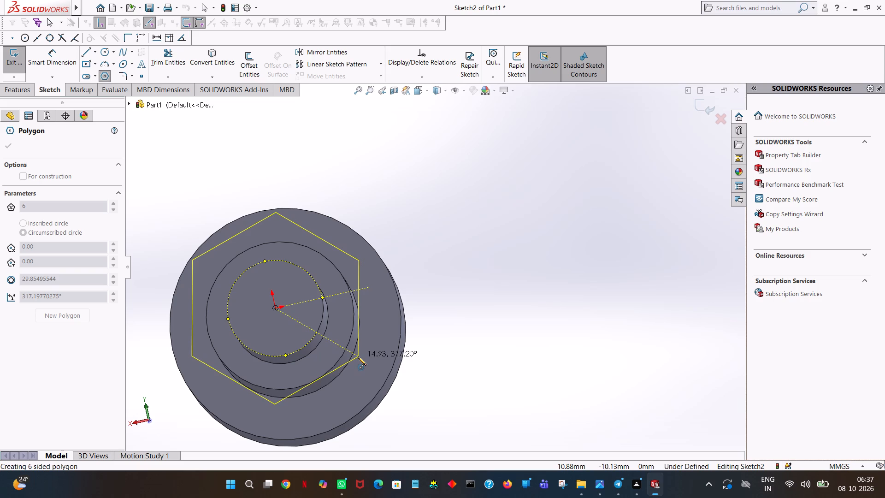
pyautogui.click(358, 356)
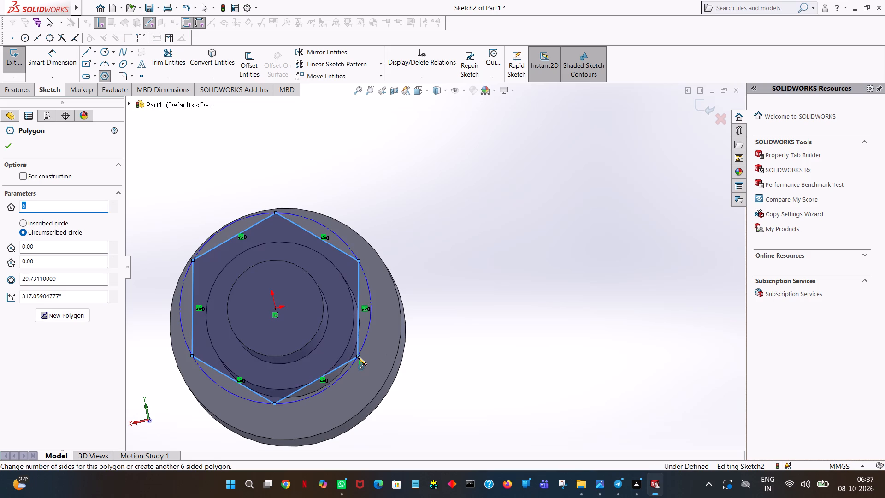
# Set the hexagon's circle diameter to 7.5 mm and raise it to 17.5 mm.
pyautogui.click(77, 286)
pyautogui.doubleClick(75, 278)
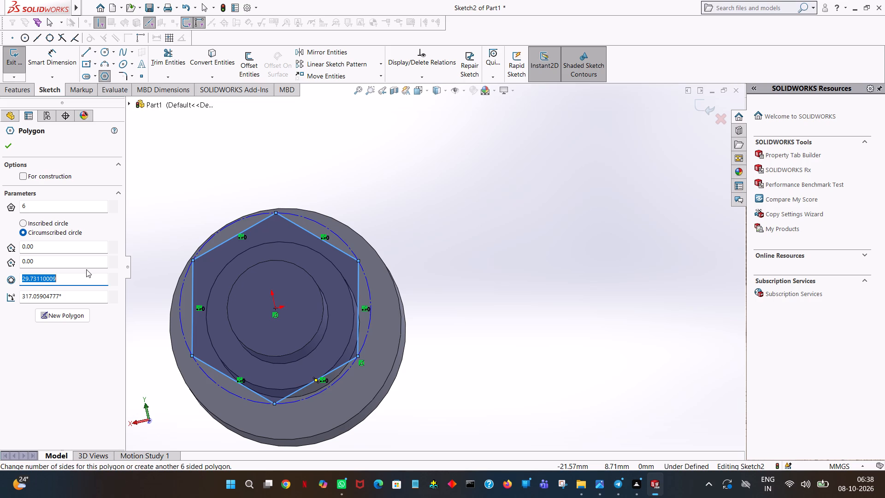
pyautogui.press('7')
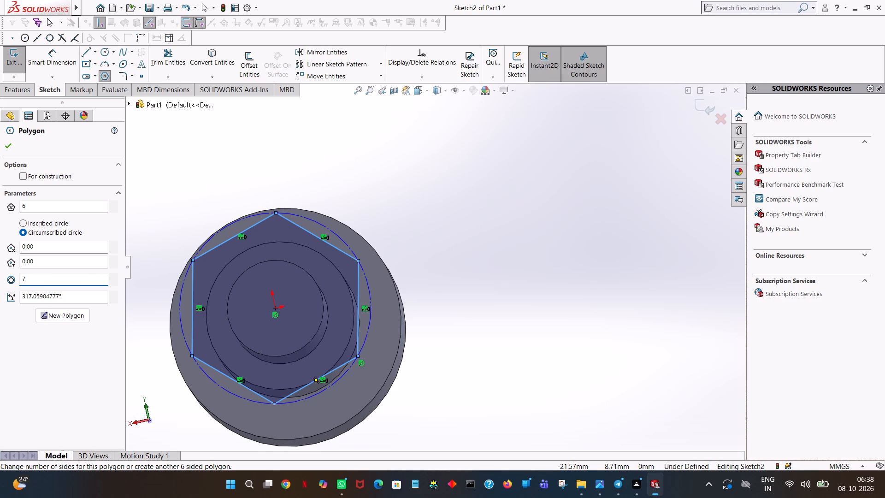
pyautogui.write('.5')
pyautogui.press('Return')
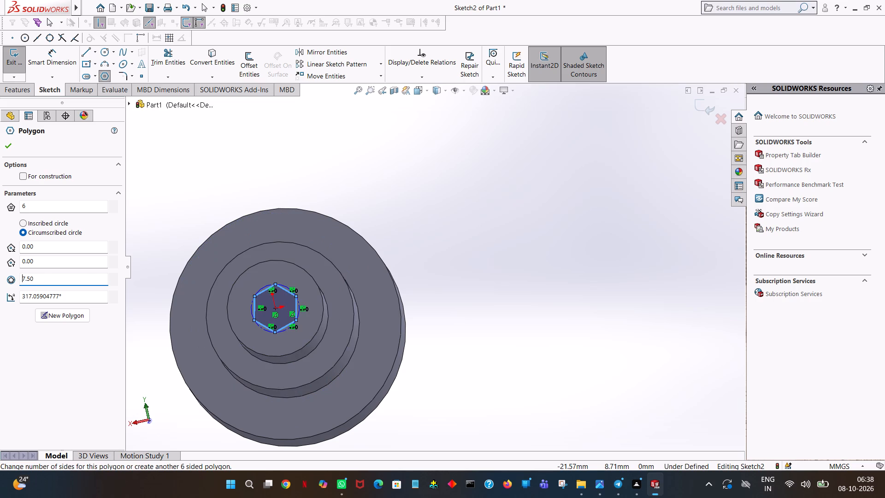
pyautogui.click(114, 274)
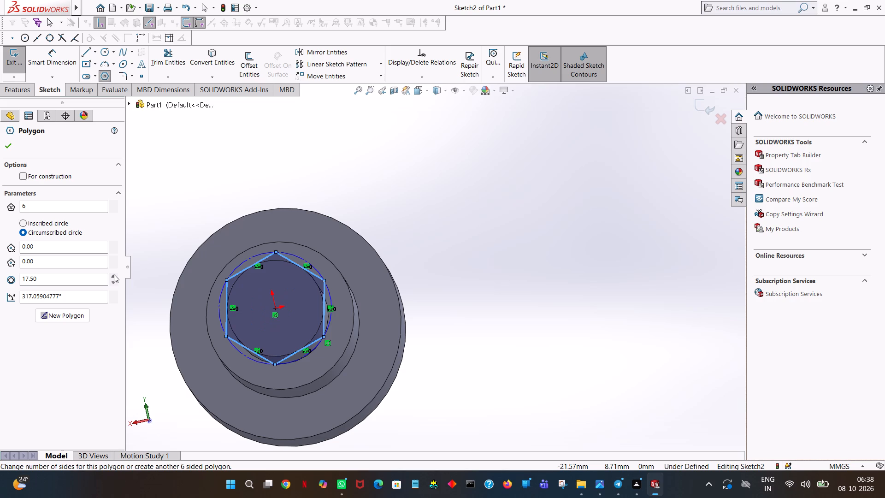
# Examine from several angles how the hexagon fits against the circular edge of the shaft's end face.
pyautogui.keyDown('ctrl'); pyautogui.scroll(-3, 114, 274); pyautogui.keyUp('ctrl')
pyautogui.keyDown('ctrl'); pyautogui.scroll(6, 118, 277); pyautogui.keyUp('ctrl')
pyautogui.keyDown('ctrl'); pyautogui.scroll(-7, 328, 272); pyautogui.keyUp('ctrl')
pyautogui.keyDown('ctrl'); pyautogui.scroll(-3, 483, 276); pyautogui.keyUp('ctrl')
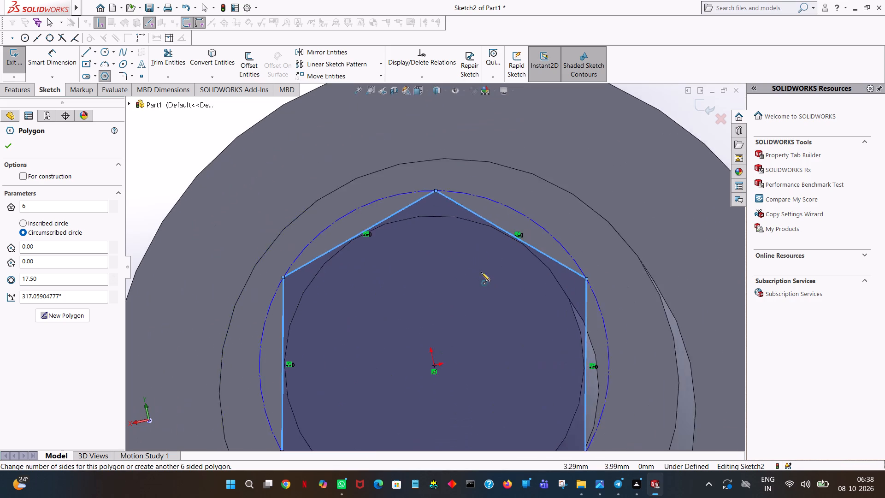
pyautogui.keyDown('ctrl'); pyautogui.scroll(-1, 481, 272); pyautogui.keyUp('ctrl')
pyautogui.moveTo(484, 268); pyautogui.dragTo(502, 204, button='middle')
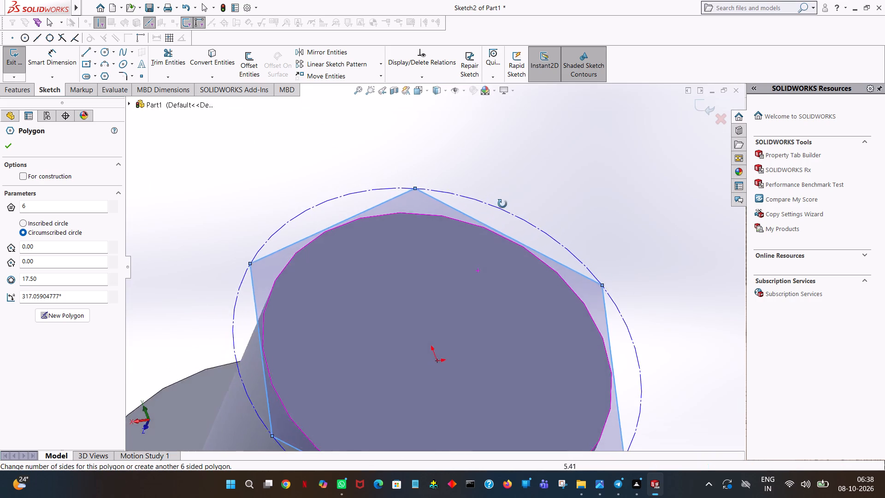
pyautogui.moveTo(502, 204); pyautogui.dragTo(497, 72, button='middle')
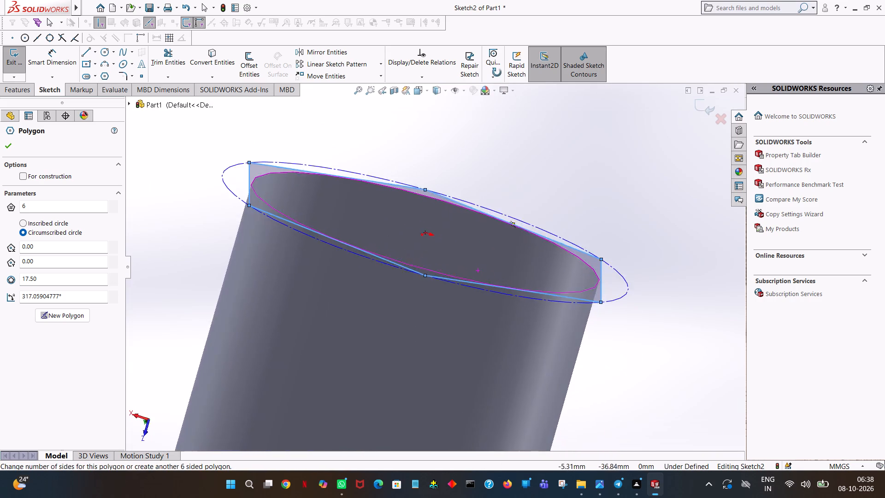
pyautogui.moveTo(497, 72); pyautogui.dragTo(512, 46, button='middle')
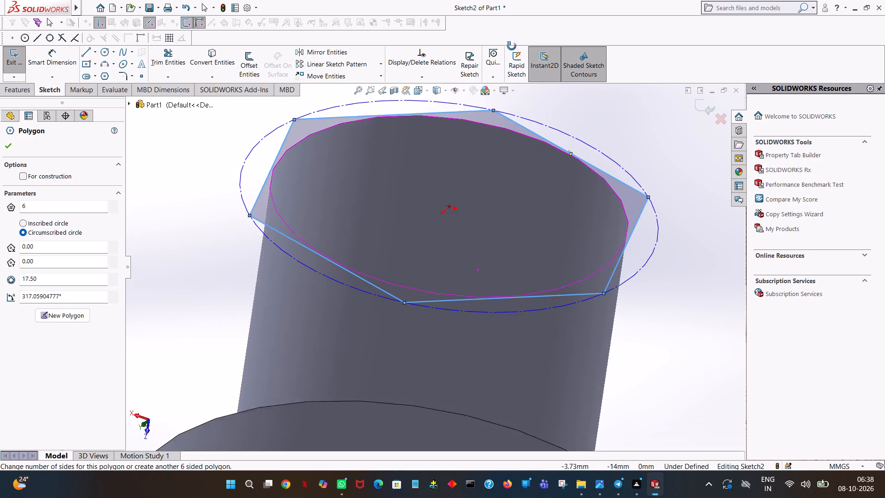
pyautogui.moveTo(512, 46); pyautogui.dragTo(515, 62, button='middle')
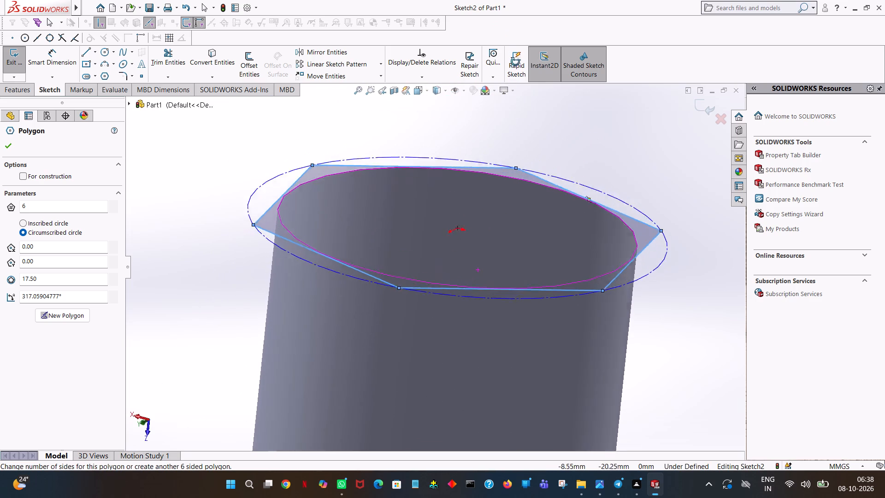
pyautogui.moveTo(515, 62); pyautogui.dragTo(517, 37, button='middle')
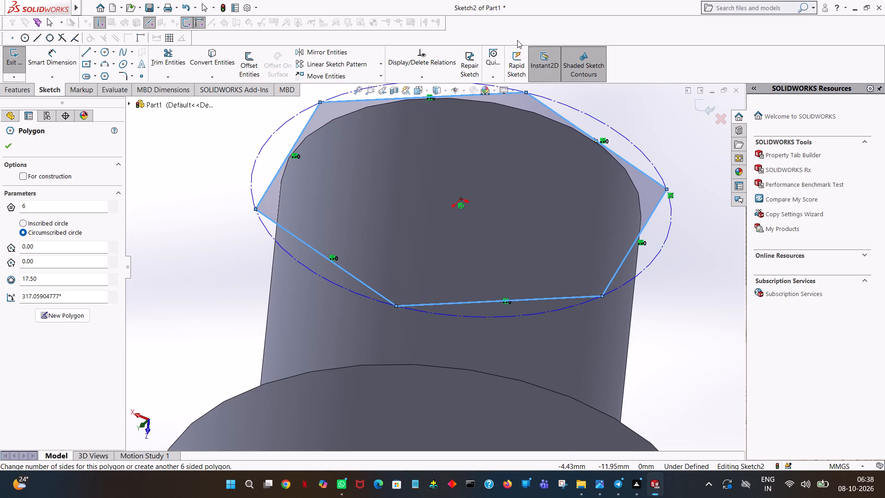
pyautogui.moveTo(531, 111); pyautogui.dragTo(531, 113, button='middle')
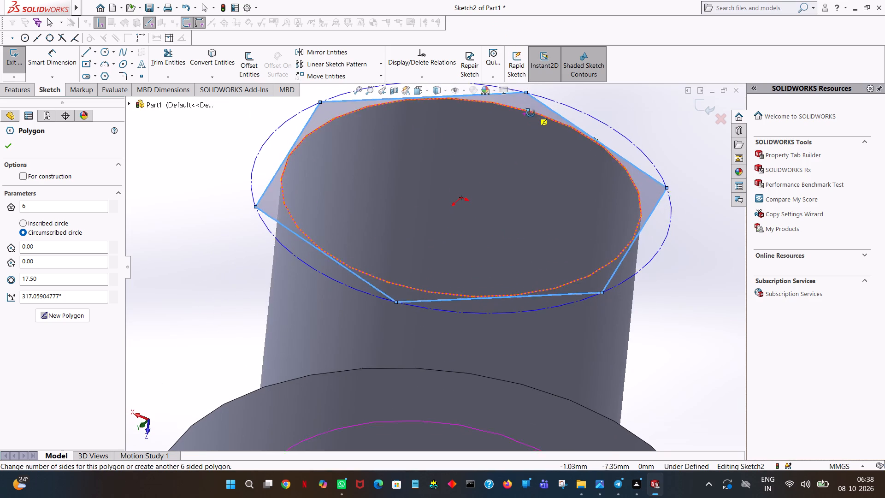
pyautogui.moveTo(531, 113); pyautogui.dragTo(568, 216, button='middle')
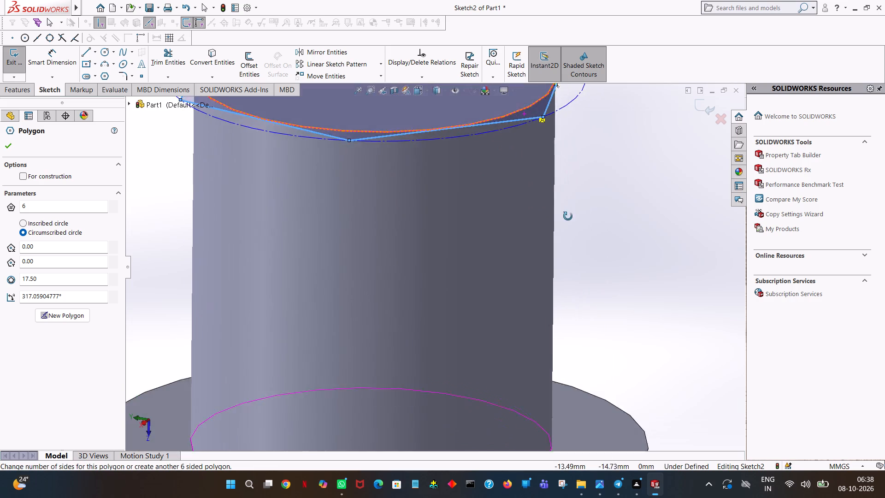
pyautogui.moveTo(568, 216); pyautogui.dragTo(577, 325, button='middle')
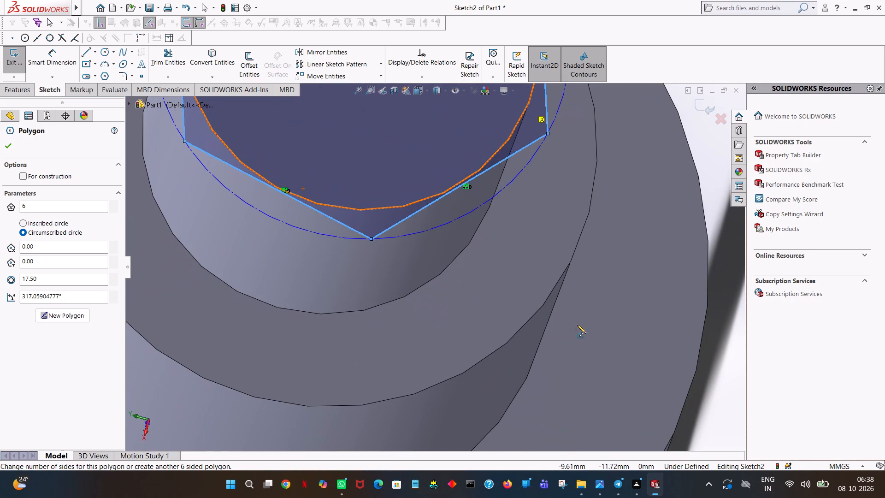
# Set the hexagon's circumscribed circle diameter to 15 mm and finish the Polygon command.
pyautogui.doubleClick(58, 282)
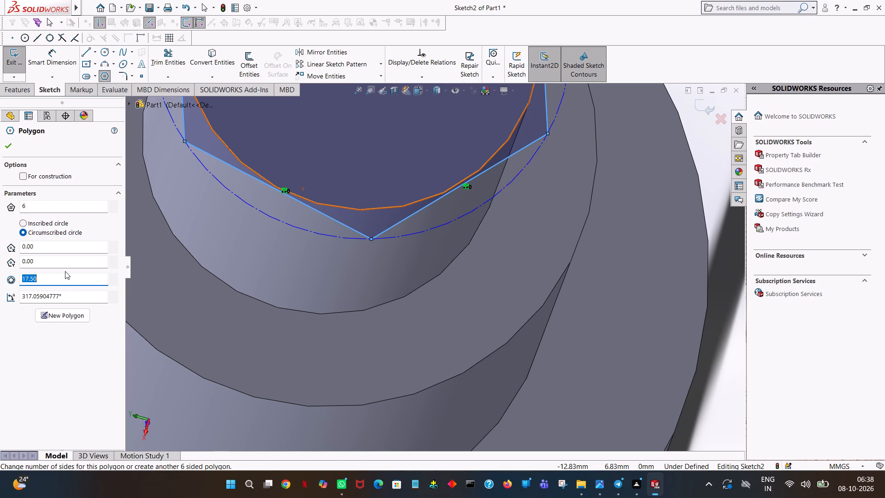
pyautogui.write('15')
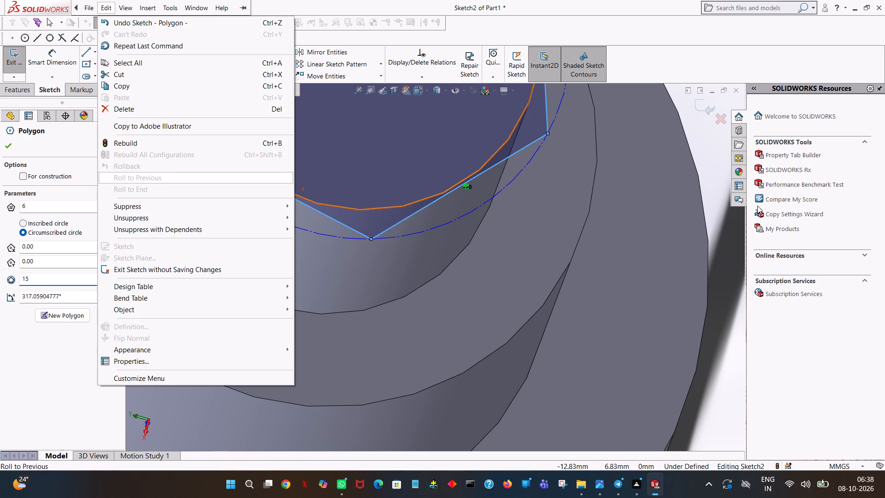
pyautogui.click(707, 154)
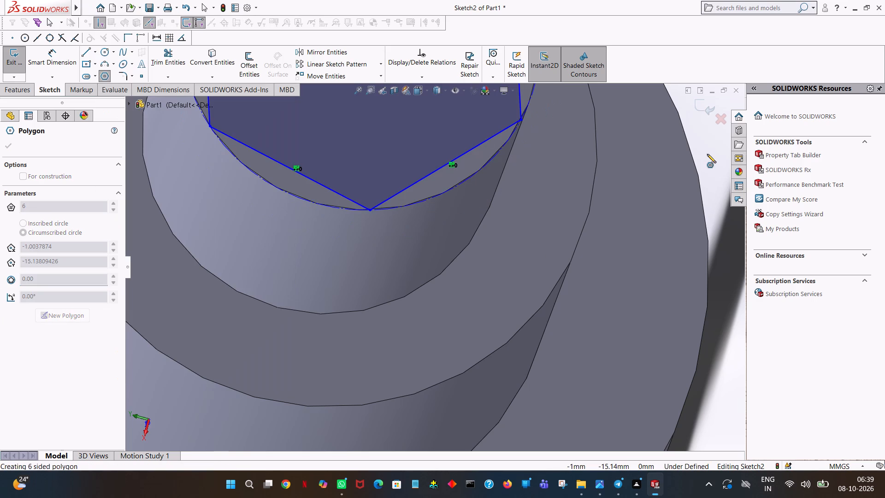
pyautogui.rightClick(707, 154)
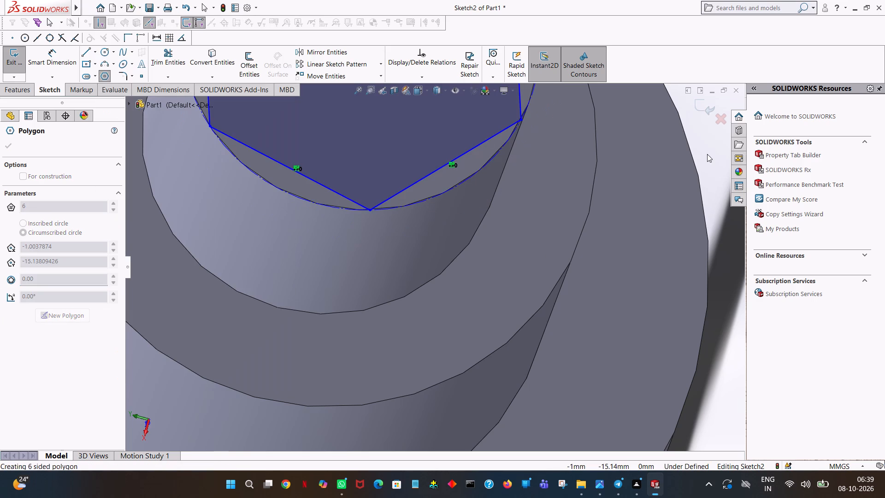
pyautogui.click(712, 158)
# Inspect how the hexagon's corners and circumscribed circle align with the end face's circular edge.
pyautogui.moveTo(644, 179); pyautogui.dragTo(647, 205, button='middle')
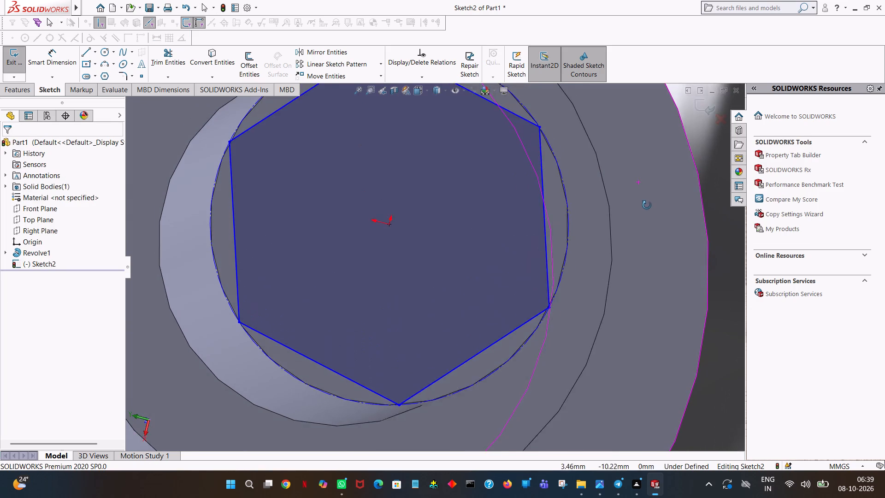
pyautogui.moveTo(647, 205); pyautogui.dragTo(645, 216, button='middle')
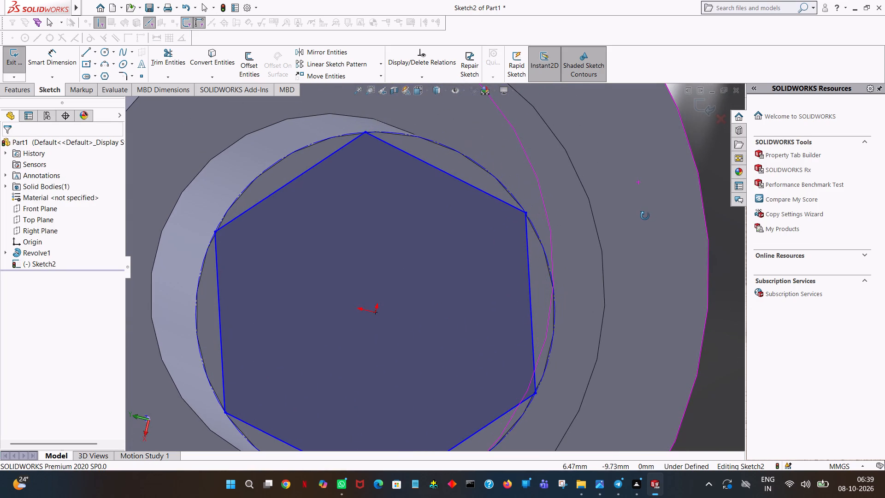
pyautogui.moveTo(645, 216); pyautogui.dragTo(640, 215, button='middle')
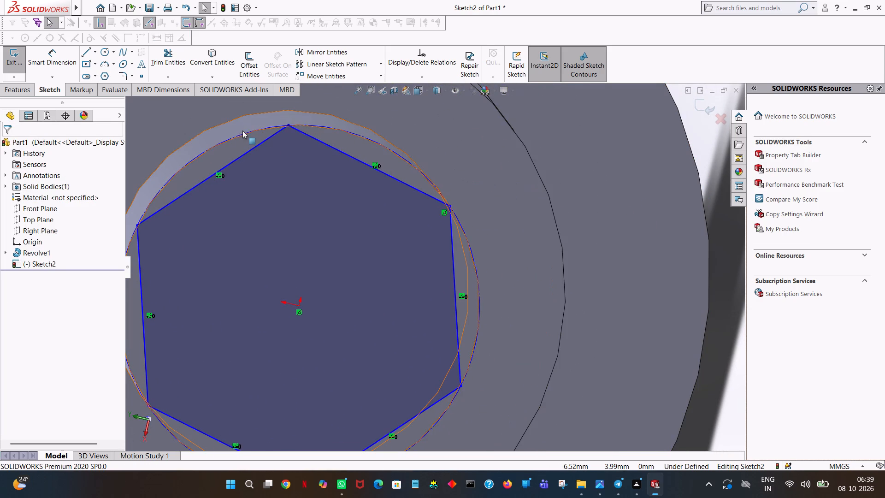
pyautogui.keyDown('ctrl'); pyautogui.scroll(-3, 410, 159); pyautogui.keyUp('ctrl')
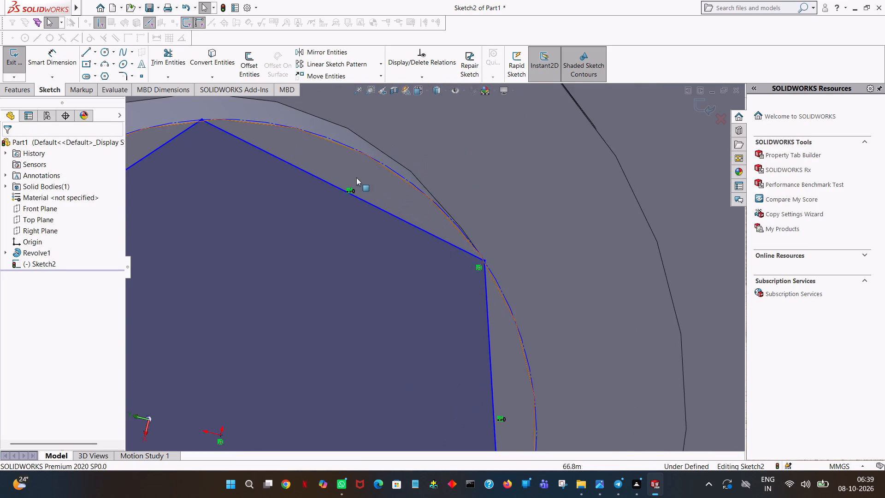
pyautogui.keyDown('ctrl'); pyautogui.scroll(-3, 344, 205); pyautogui.keyUp('ctrl')
pyautogui.keyDown('ctrl'); pyautogui.scroll(7, 340, 214); pyautogui.keyUp('ctrl')
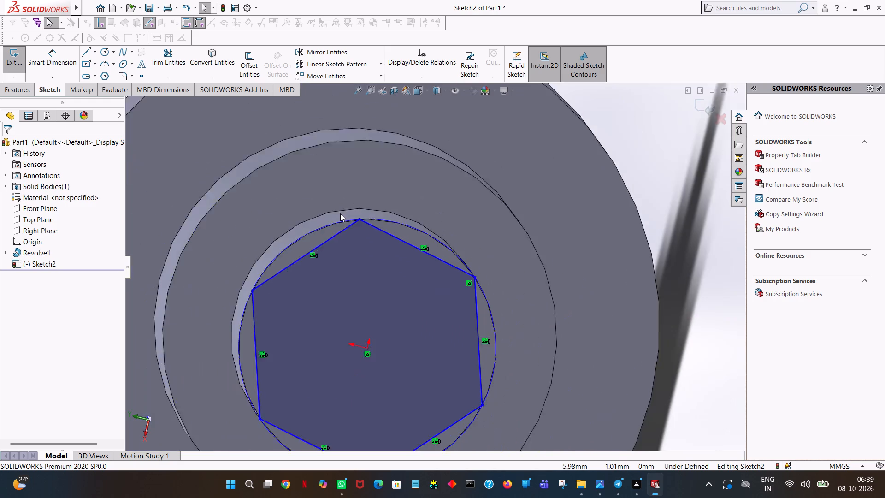
pyautogui.keyDown('ctrl'); pyautogui.scroll(3, 340, 213); pyautogui.keyUp('ctrl')
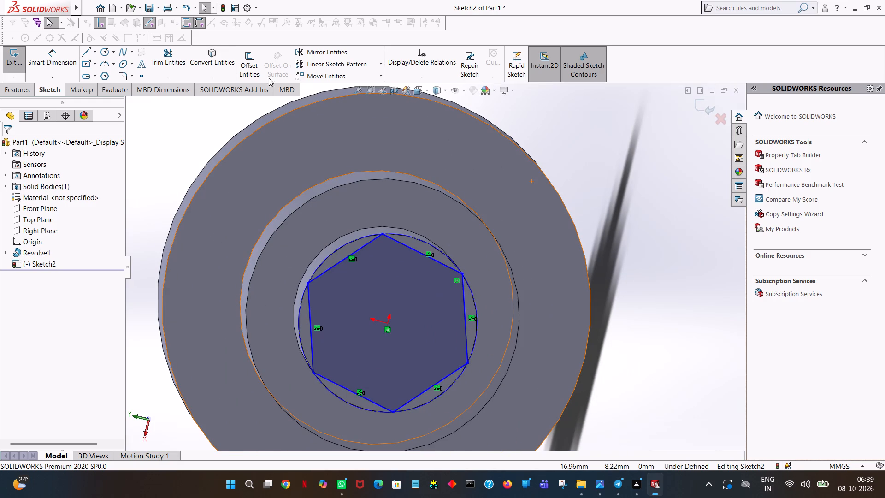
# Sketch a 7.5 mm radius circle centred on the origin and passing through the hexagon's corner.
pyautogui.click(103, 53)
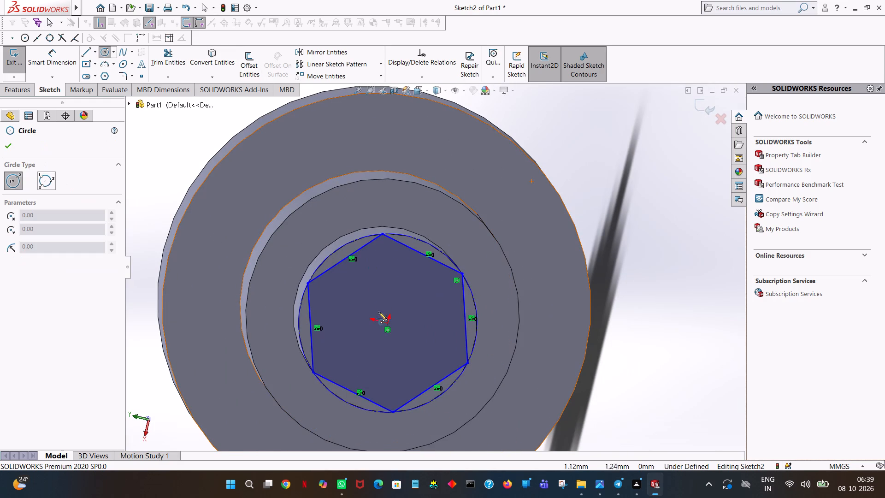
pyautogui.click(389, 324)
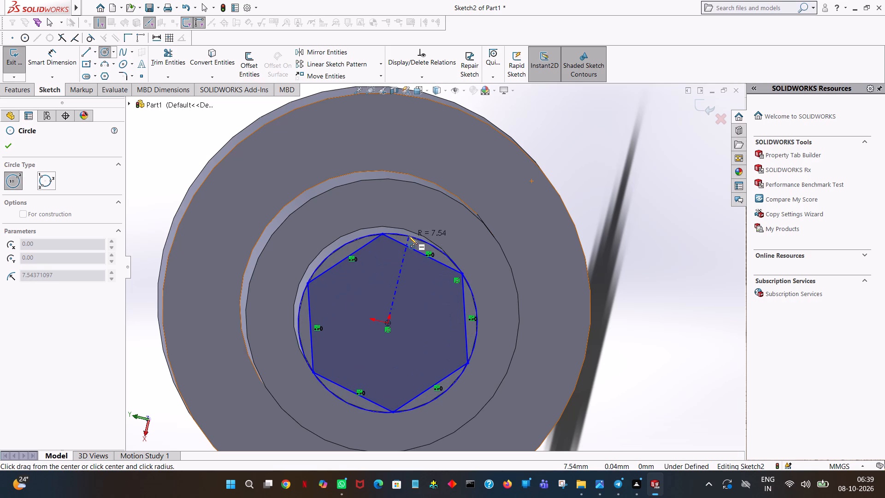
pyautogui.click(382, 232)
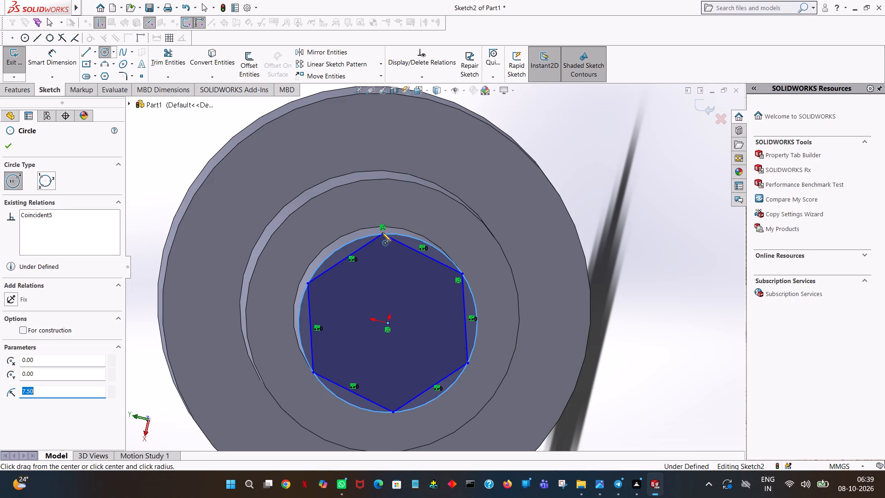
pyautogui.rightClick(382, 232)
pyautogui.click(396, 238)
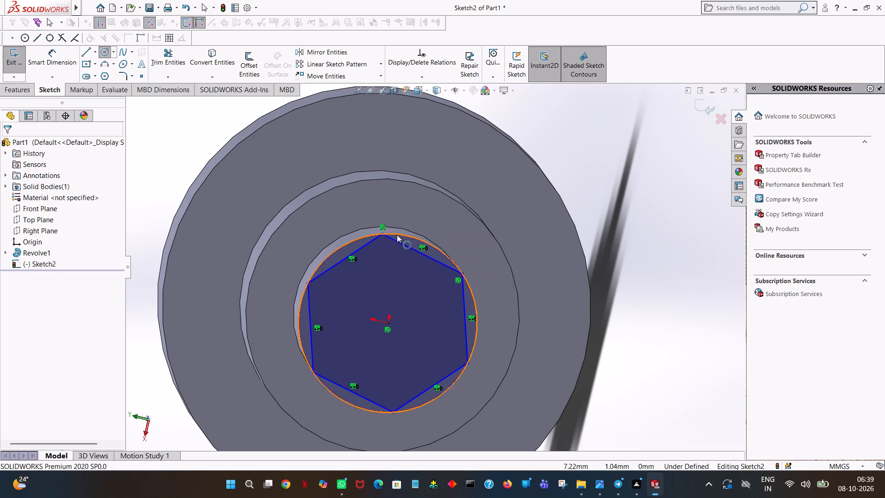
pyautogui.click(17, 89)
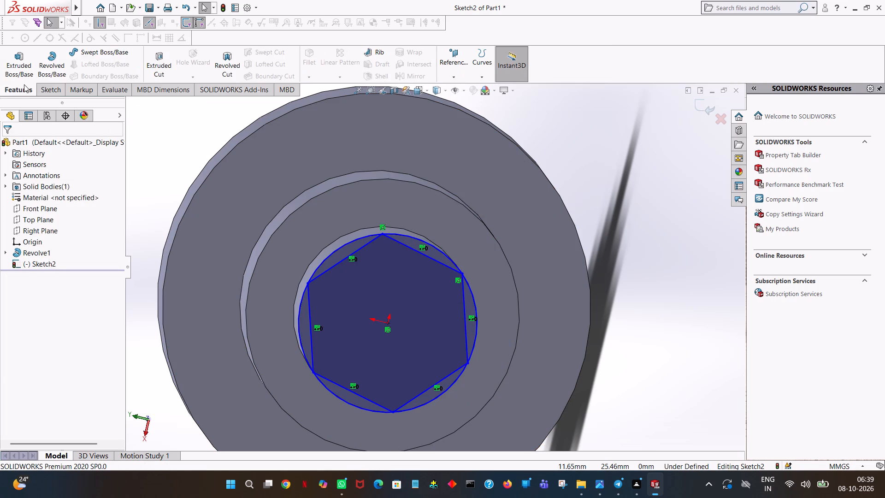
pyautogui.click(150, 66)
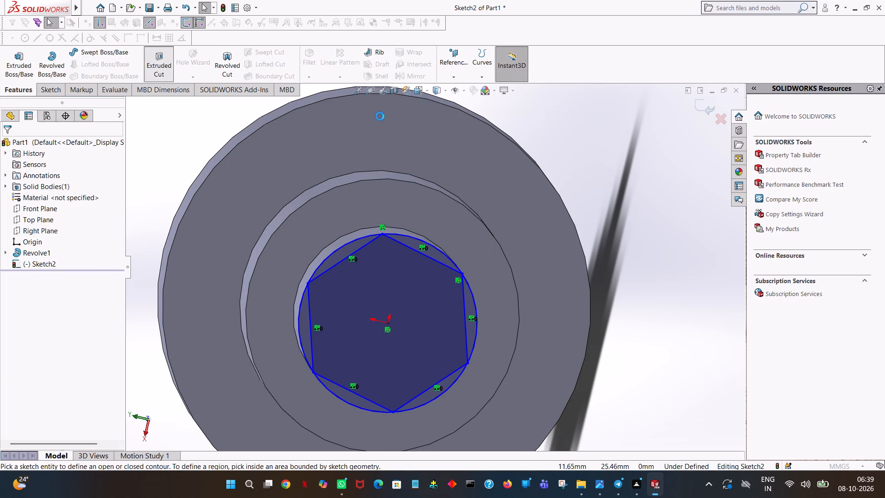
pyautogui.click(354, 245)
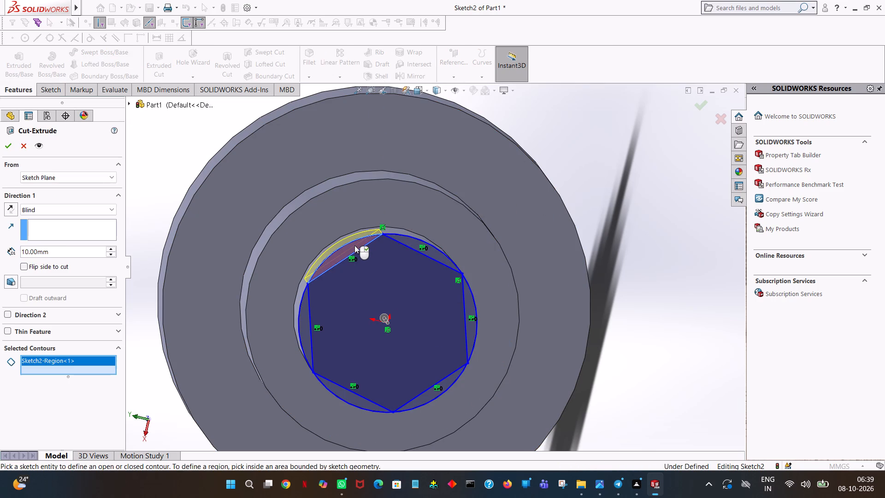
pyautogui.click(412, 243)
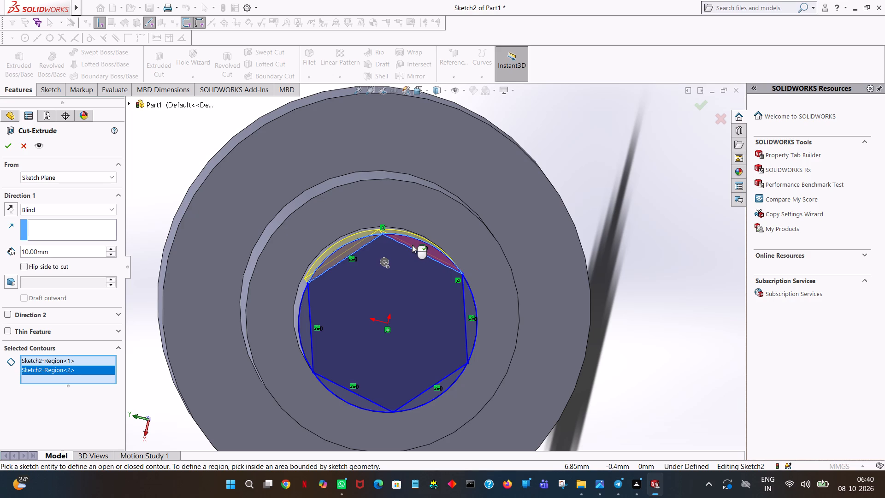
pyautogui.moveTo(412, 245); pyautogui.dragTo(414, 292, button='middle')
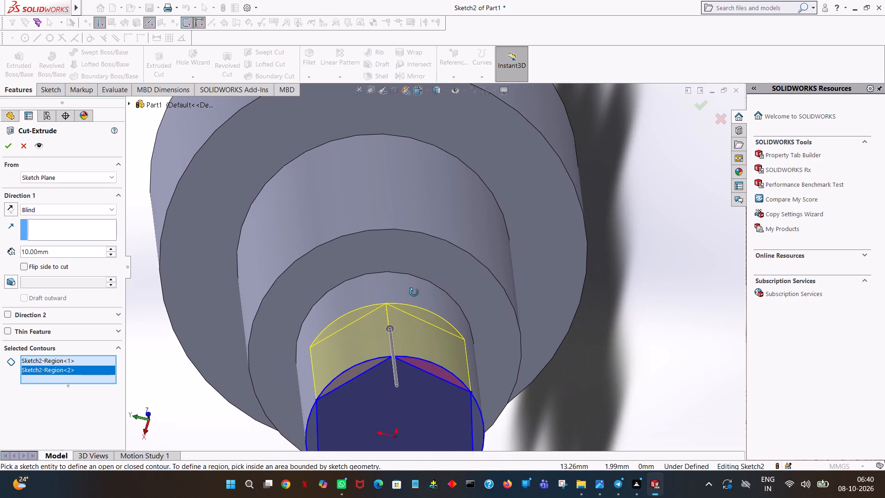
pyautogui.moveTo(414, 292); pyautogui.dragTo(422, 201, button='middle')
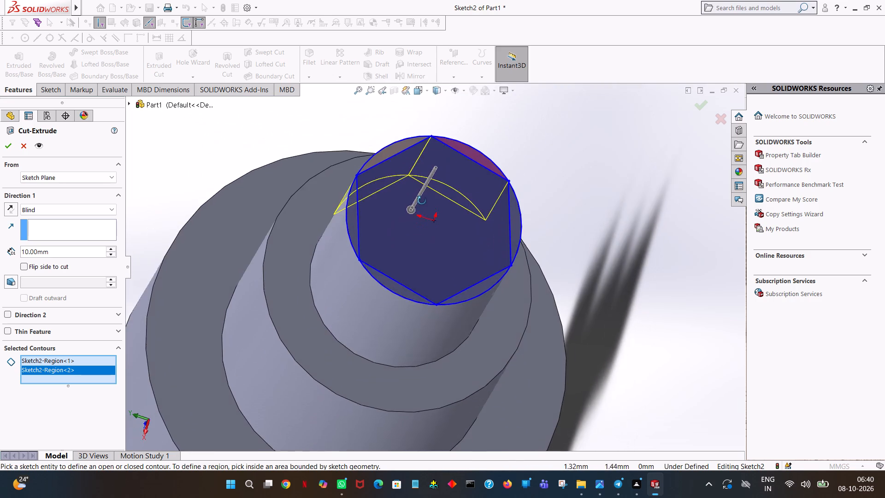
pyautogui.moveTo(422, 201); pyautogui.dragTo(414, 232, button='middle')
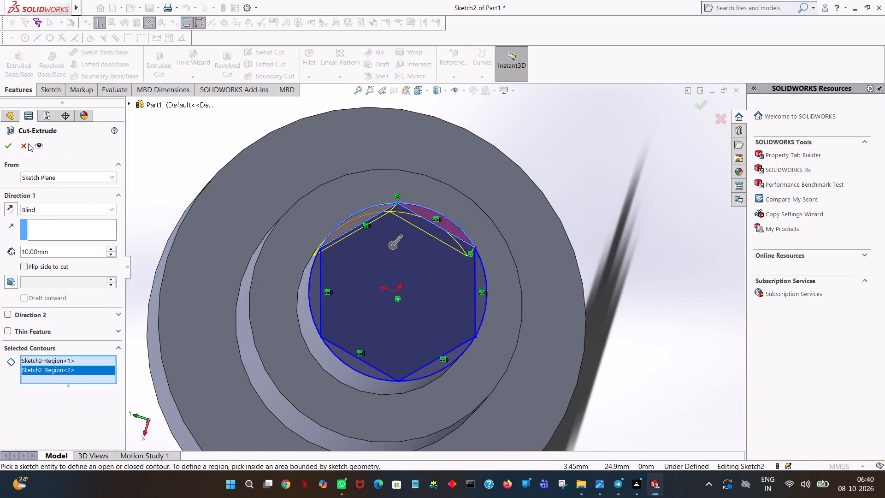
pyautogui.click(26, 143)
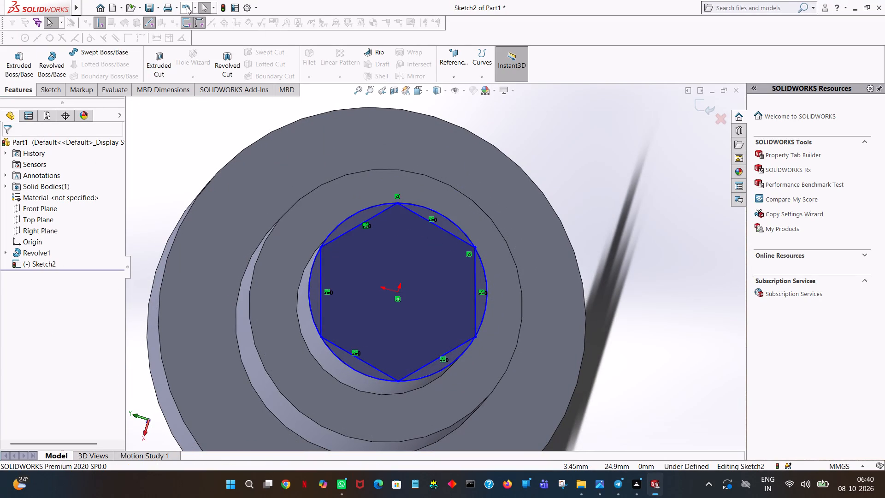
# Undo the circle and the hexagon, leaving the end-face sketch empty.
pyautogui.click(180, 5)
pyautogui.click(186, 5)
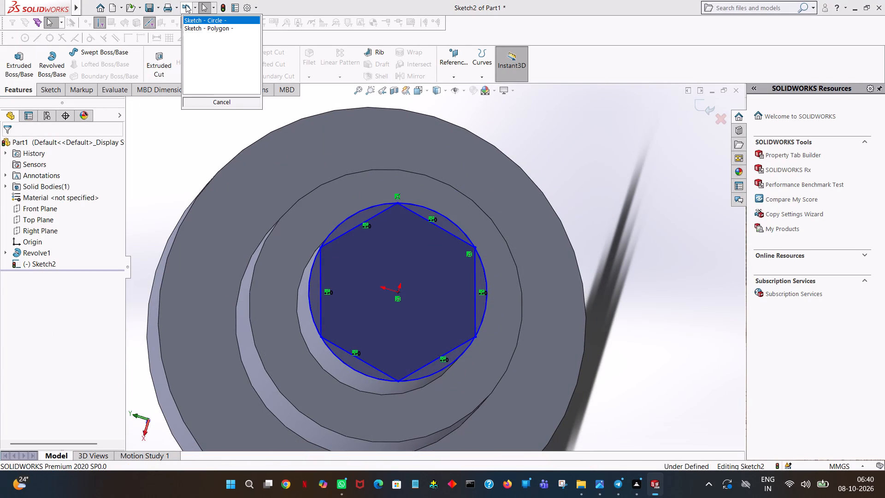
pyautogui.click(186, 5)
pyautogui.click(171, 139)
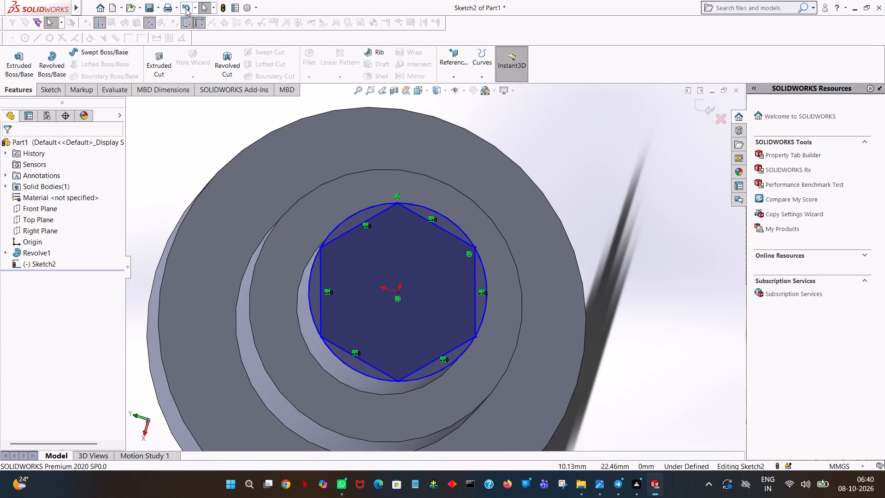
pyautogui.click(183, 7)
pyautogui.click(183, 7)
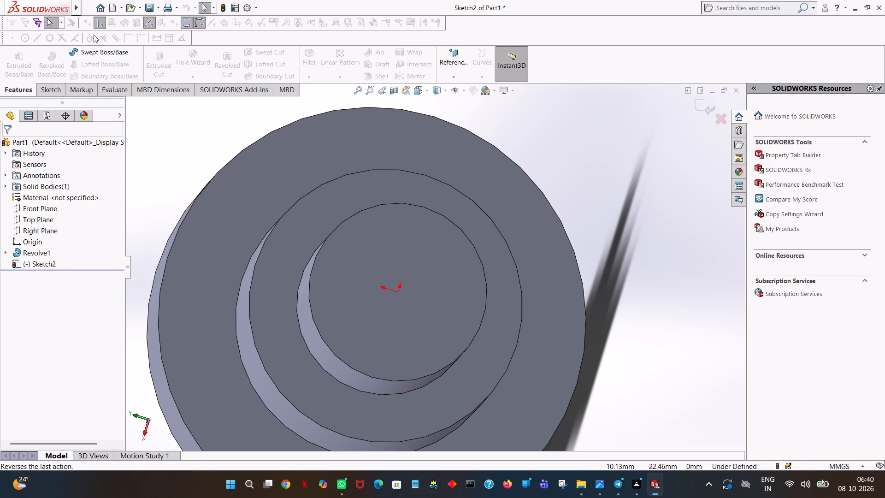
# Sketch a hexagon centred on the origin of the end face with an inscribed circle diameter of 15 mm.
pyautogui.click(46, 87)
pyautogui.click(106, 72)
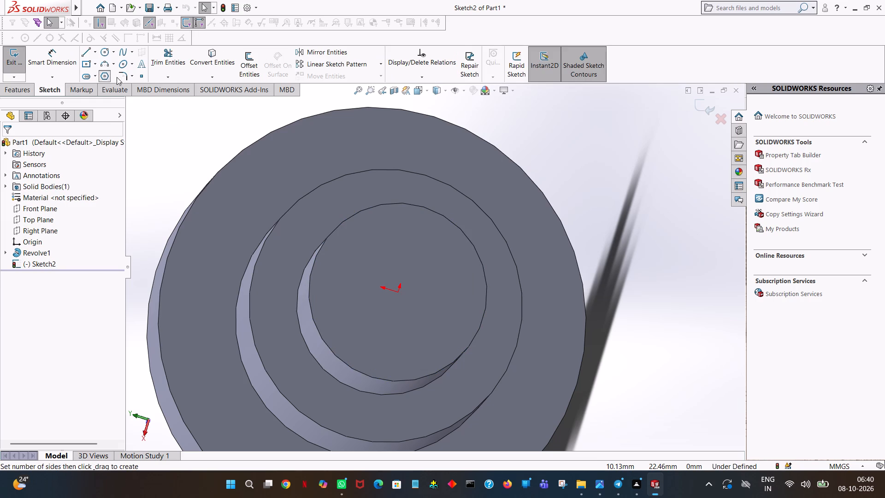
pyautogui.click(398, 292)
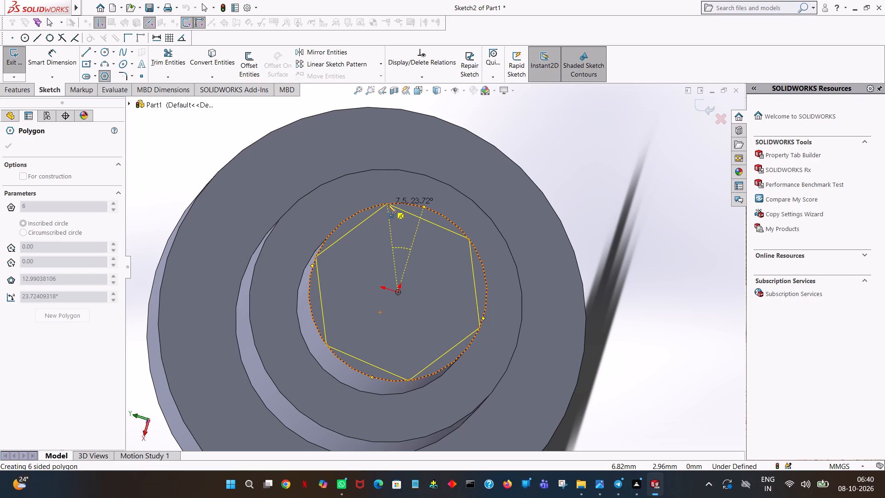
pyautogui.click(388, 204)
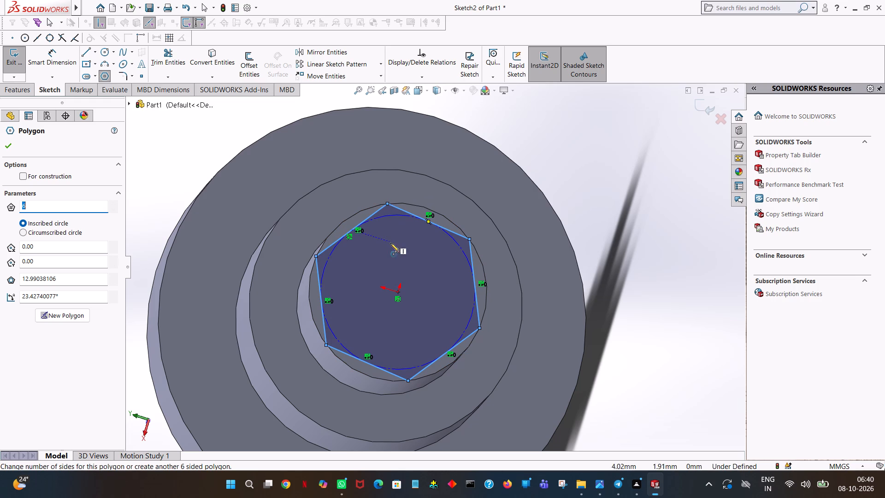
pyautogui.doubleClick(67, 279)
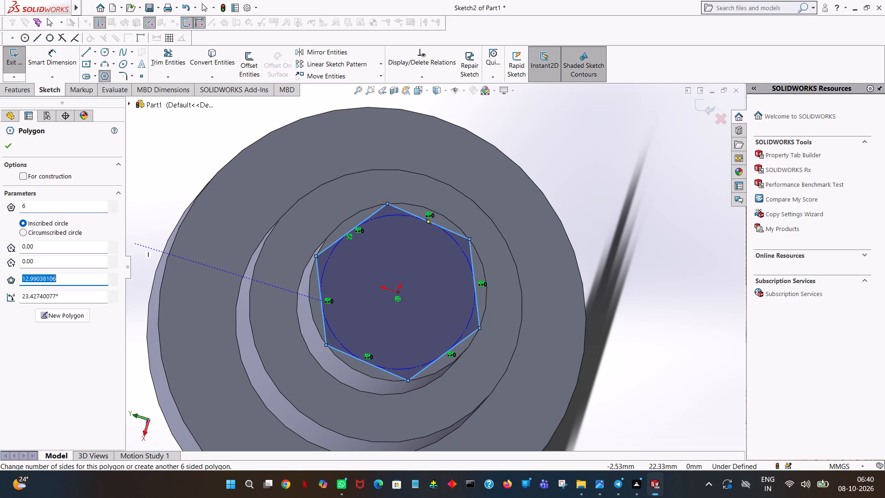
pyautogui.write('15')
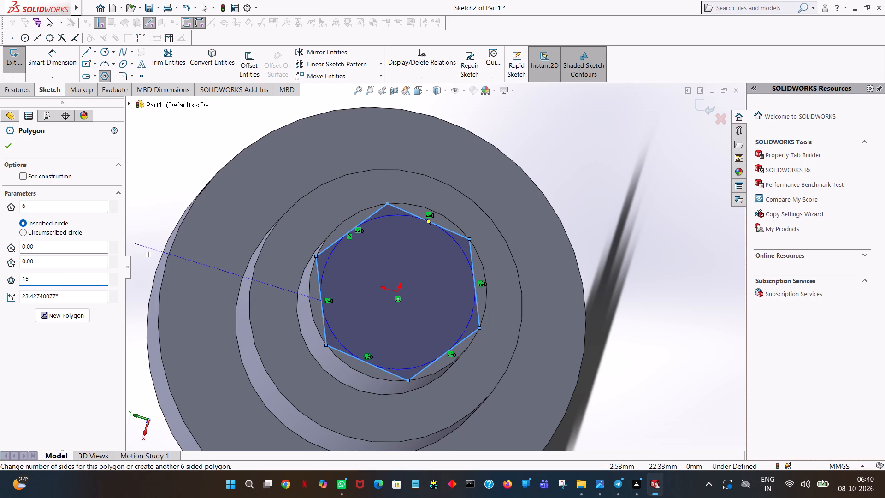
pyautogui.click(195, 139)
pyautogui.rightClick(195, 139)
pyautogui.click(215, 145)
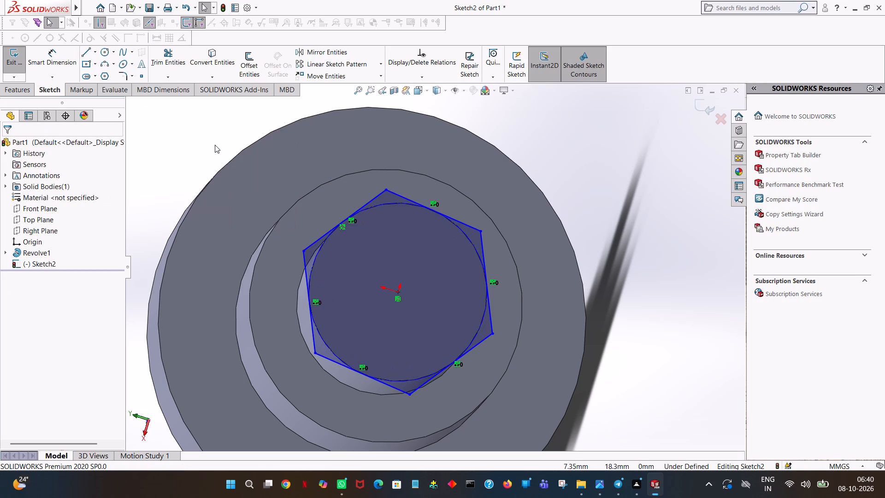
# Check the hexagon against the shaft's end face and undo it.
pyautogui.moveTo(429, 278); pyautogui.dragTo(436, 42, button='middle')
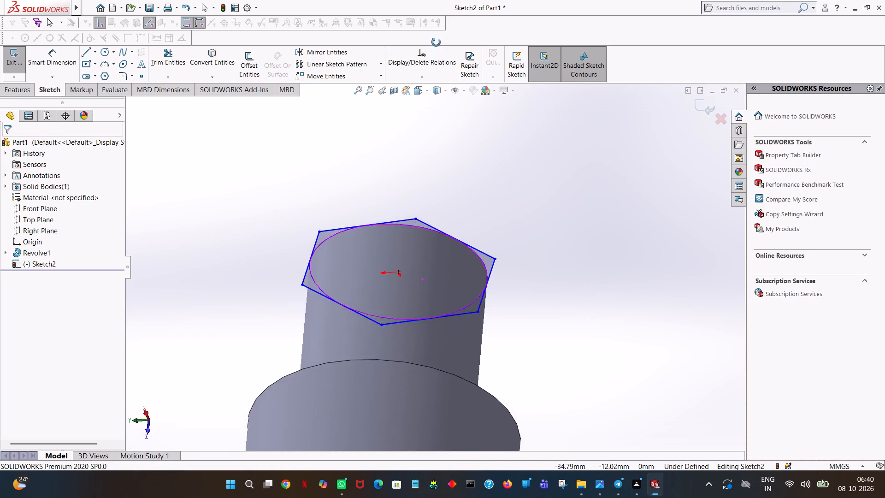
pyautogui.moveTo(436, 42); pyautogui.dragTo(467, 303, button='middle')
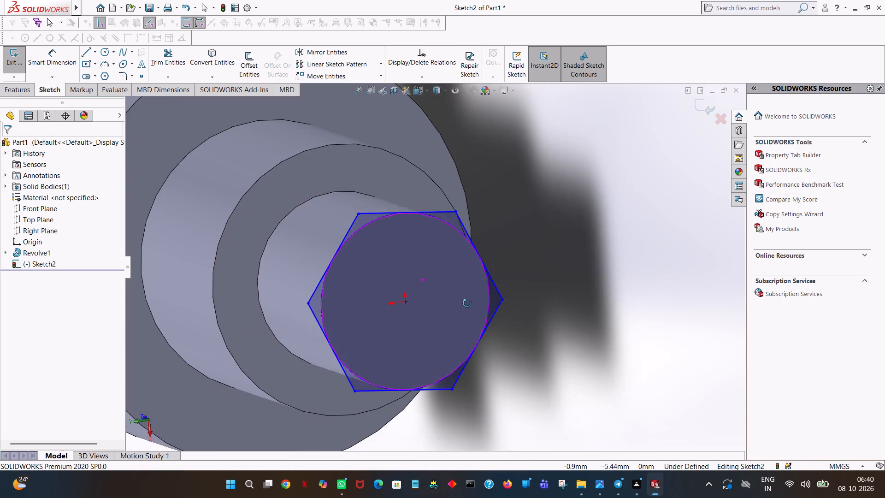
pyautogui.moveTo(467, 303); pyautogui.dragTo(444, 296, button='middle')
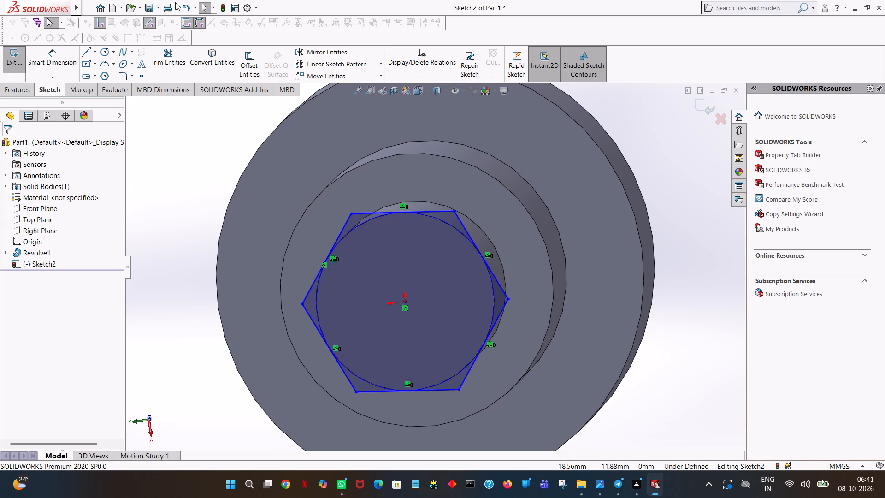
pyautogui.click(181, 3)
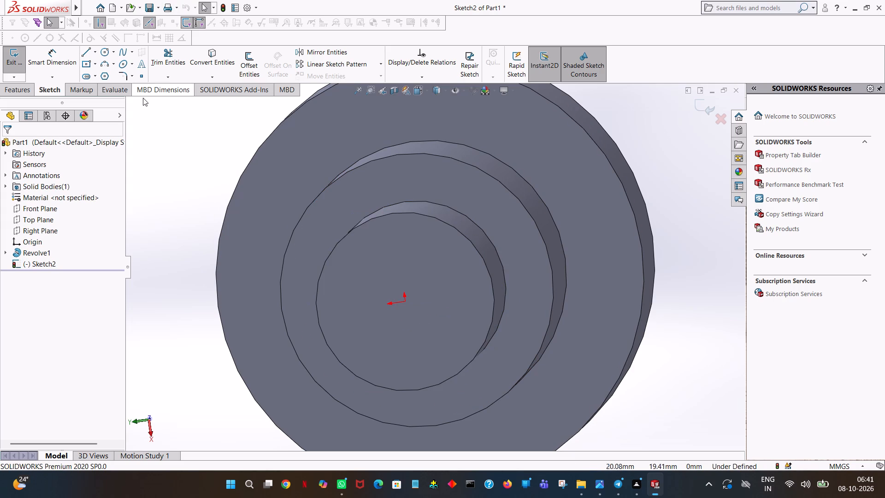
# Facing the sketch plane squarely, sketch an origin-centred polygon at 90° with an inscribed circle about 13 mm in diameter, and set it to 5 sides.
pyautogui.press('space')
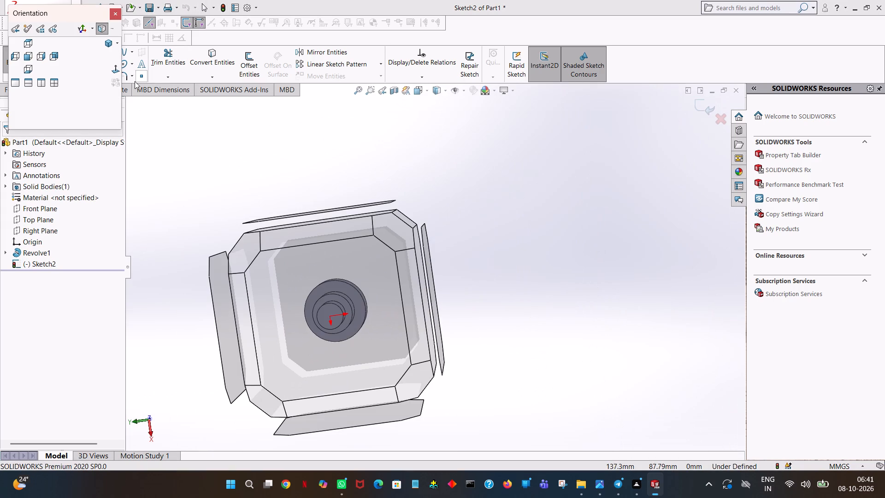
pyautogui.click(111, 65)
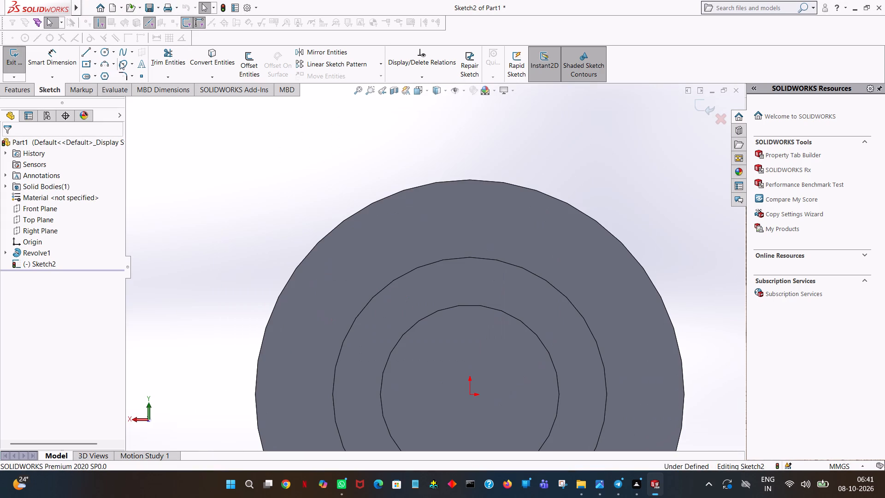
pyautogui.keyDown('ctrl'); pyautogui.moveTo(222, 175); pyautogui.dragTo(183, 74, button='middle'); pyautogui.keyUp('ctrl')
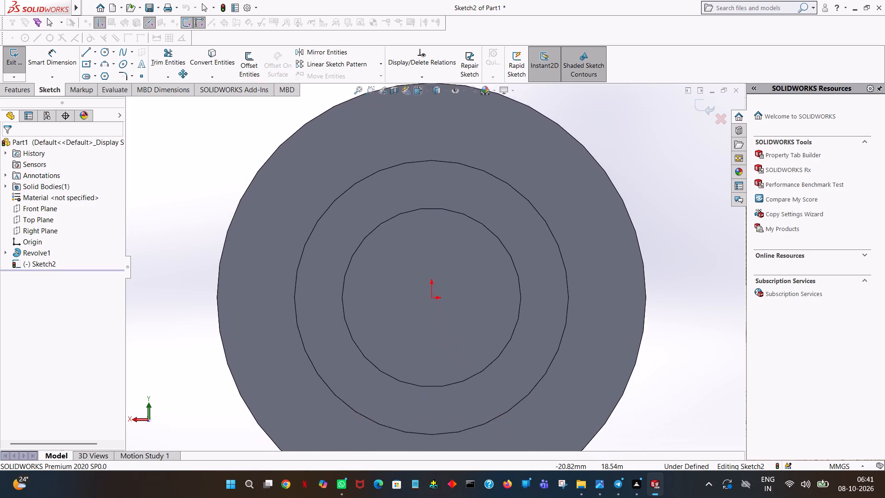
pyautogui.keyDown('ctrl'); pyautogui.moveTo(183, 74); pyautogui.dragTo(182, 53, button='middle'); pyautogui.keyUp('ctrl')
pyautogui.click(105, 73)
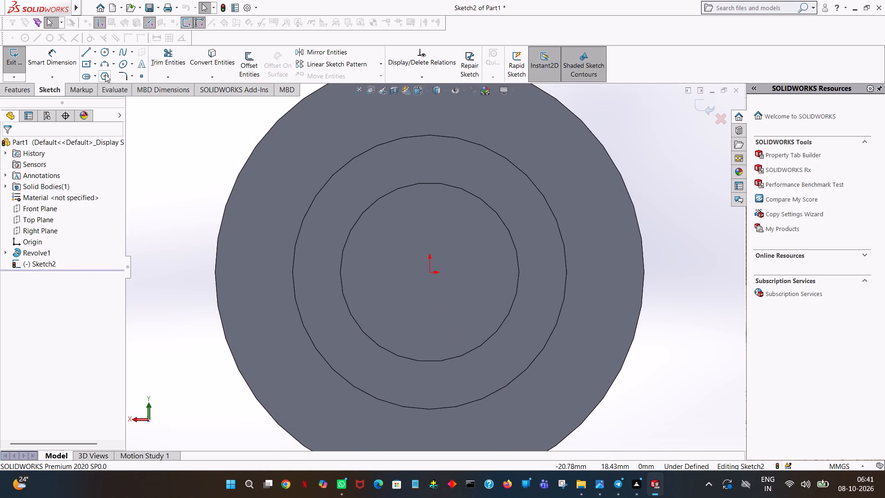
pyautogui.click(431, 274)
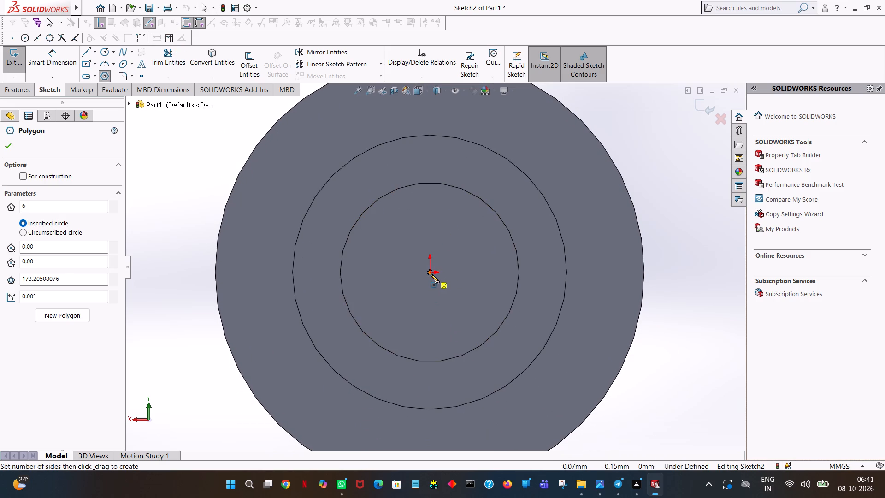
pyautogui.click(428, 185)
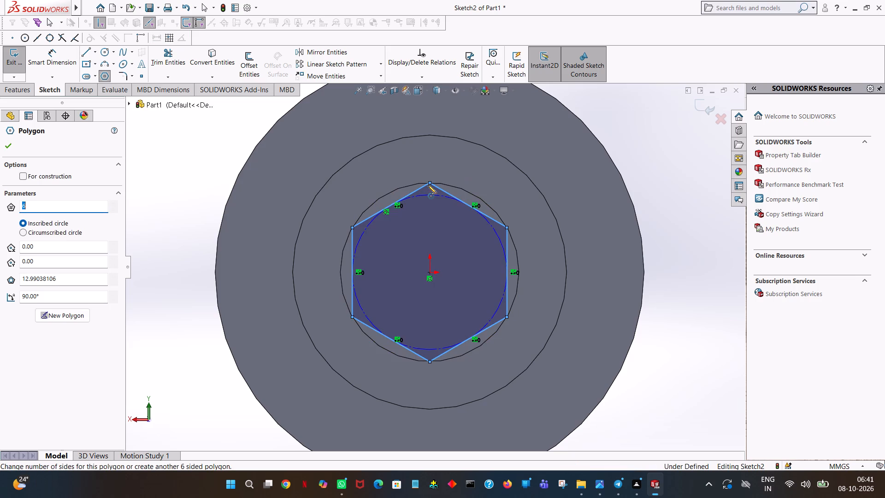
pyautogui.press('5')
pyautogui.click(203, 170)
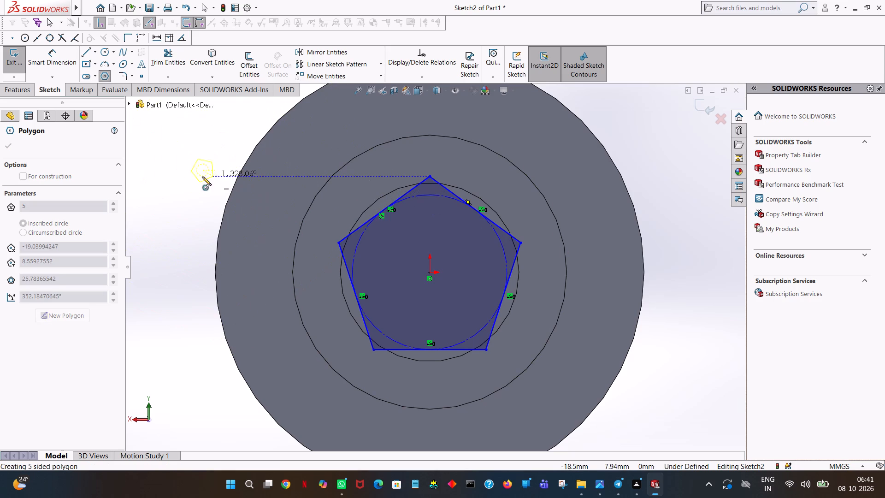
pyautogui.rightClick(192, 176)
pyautogui.click(220, 180)
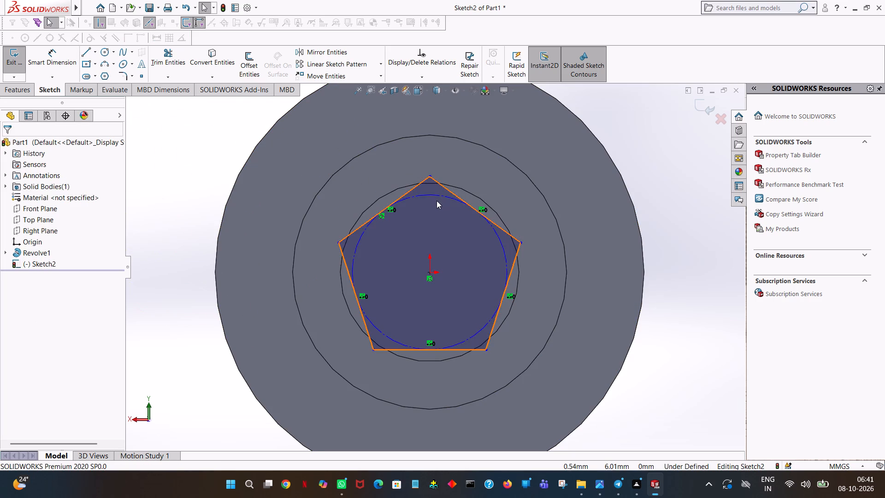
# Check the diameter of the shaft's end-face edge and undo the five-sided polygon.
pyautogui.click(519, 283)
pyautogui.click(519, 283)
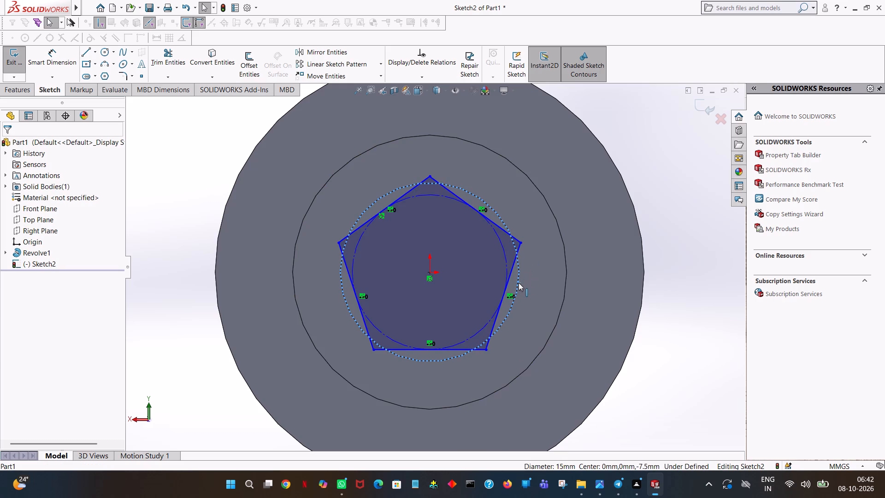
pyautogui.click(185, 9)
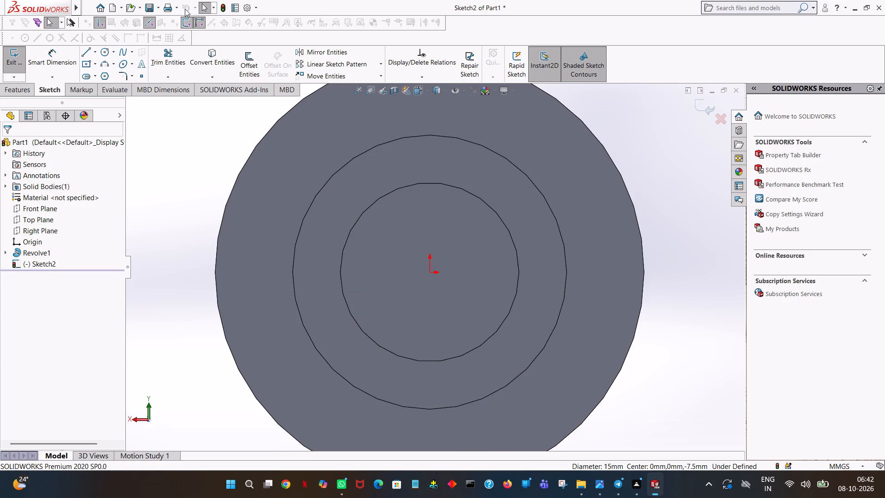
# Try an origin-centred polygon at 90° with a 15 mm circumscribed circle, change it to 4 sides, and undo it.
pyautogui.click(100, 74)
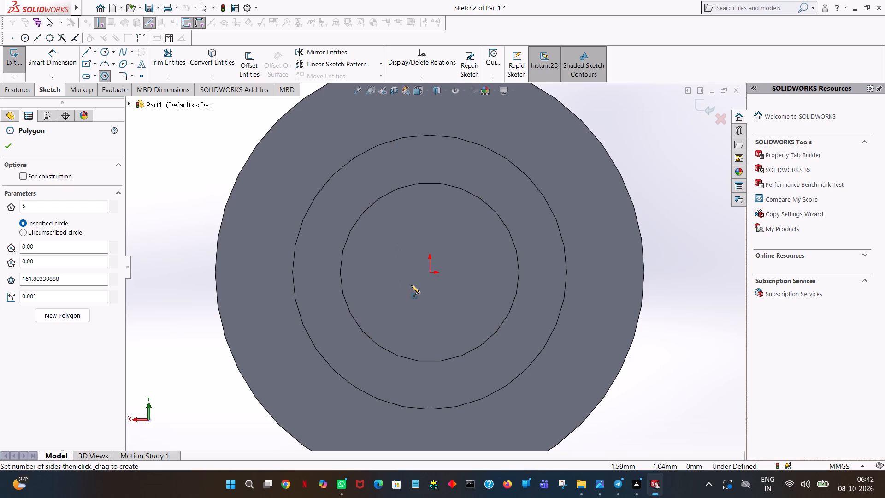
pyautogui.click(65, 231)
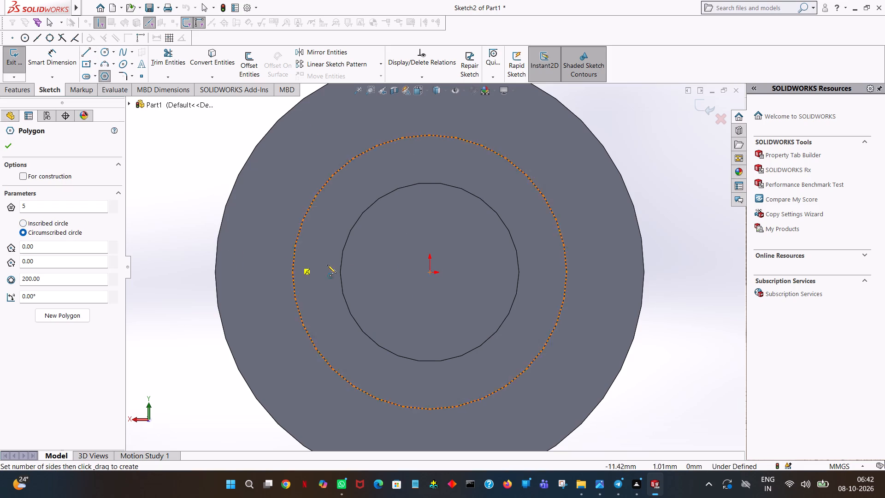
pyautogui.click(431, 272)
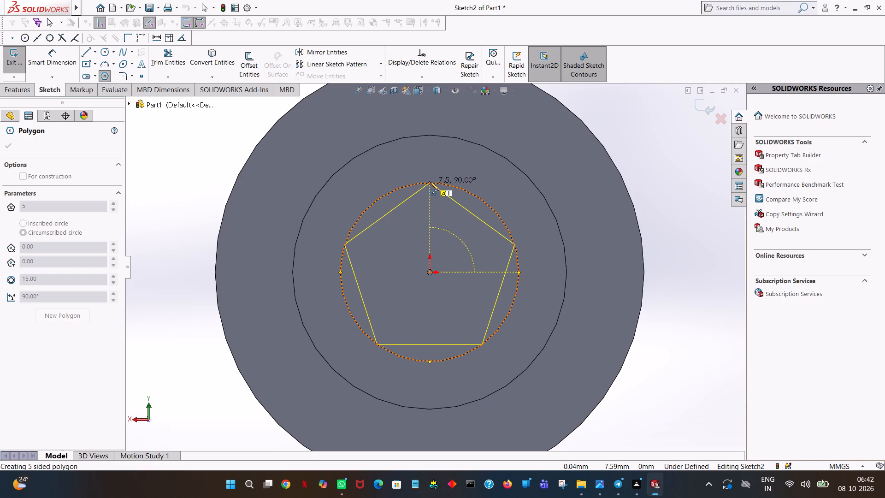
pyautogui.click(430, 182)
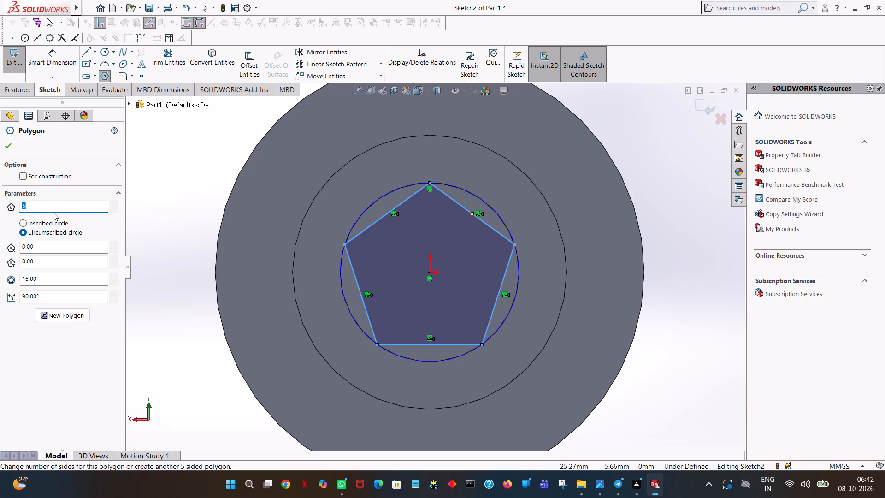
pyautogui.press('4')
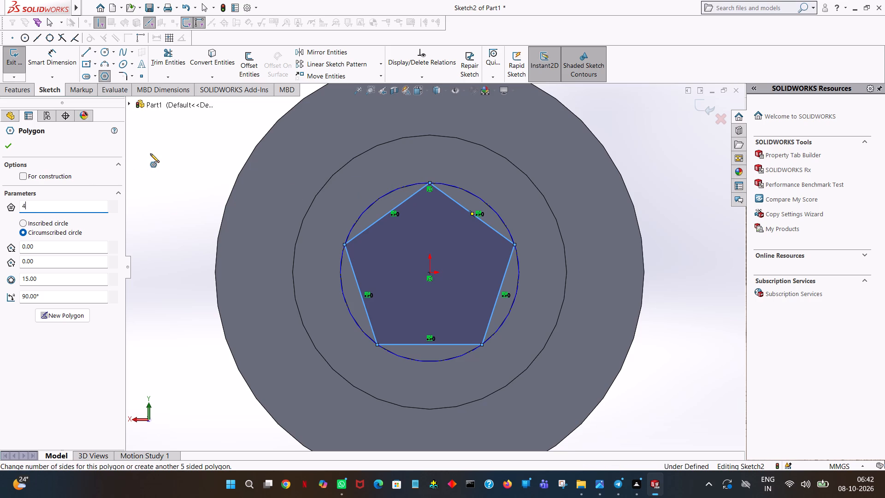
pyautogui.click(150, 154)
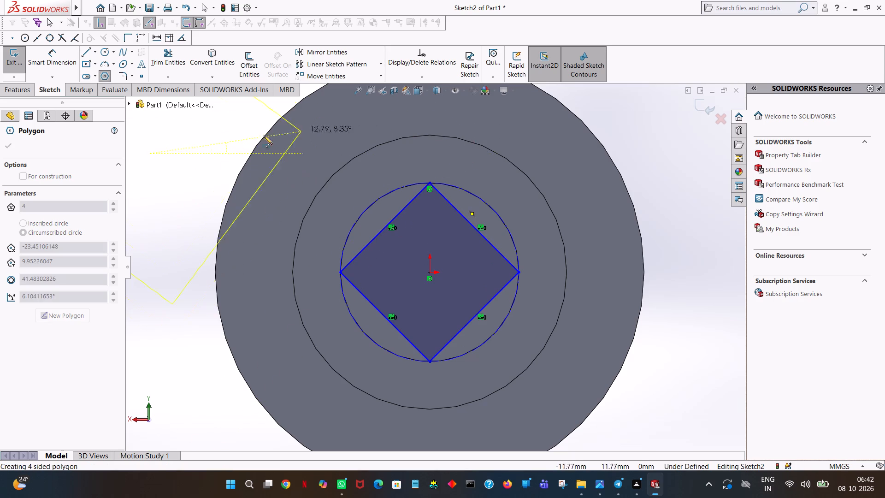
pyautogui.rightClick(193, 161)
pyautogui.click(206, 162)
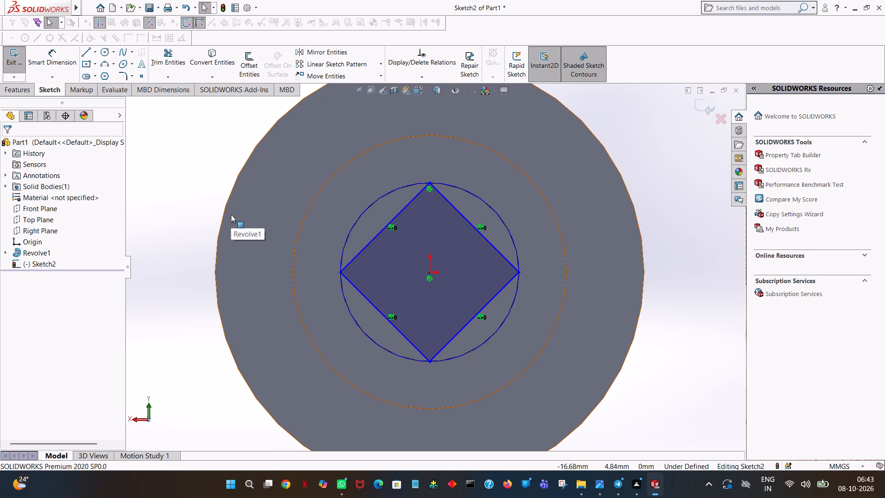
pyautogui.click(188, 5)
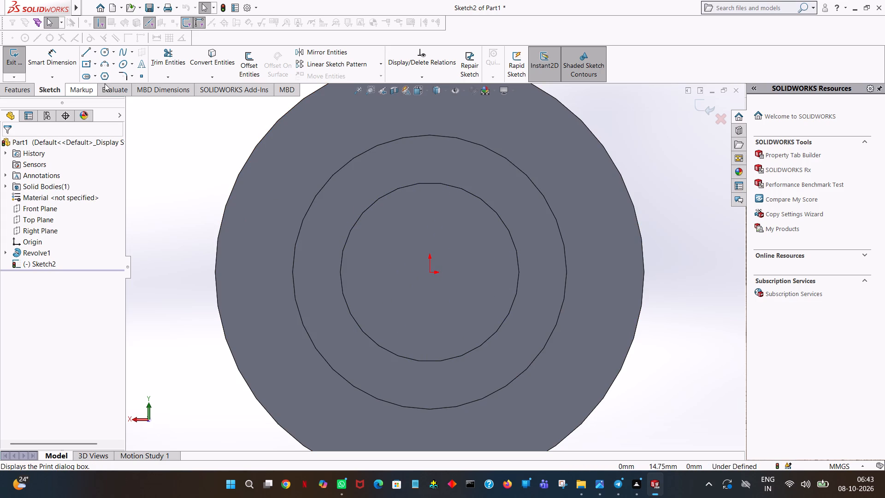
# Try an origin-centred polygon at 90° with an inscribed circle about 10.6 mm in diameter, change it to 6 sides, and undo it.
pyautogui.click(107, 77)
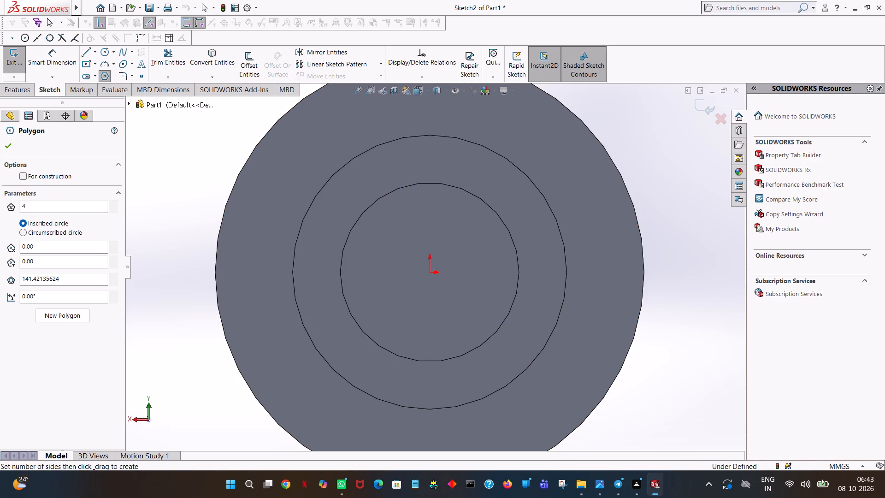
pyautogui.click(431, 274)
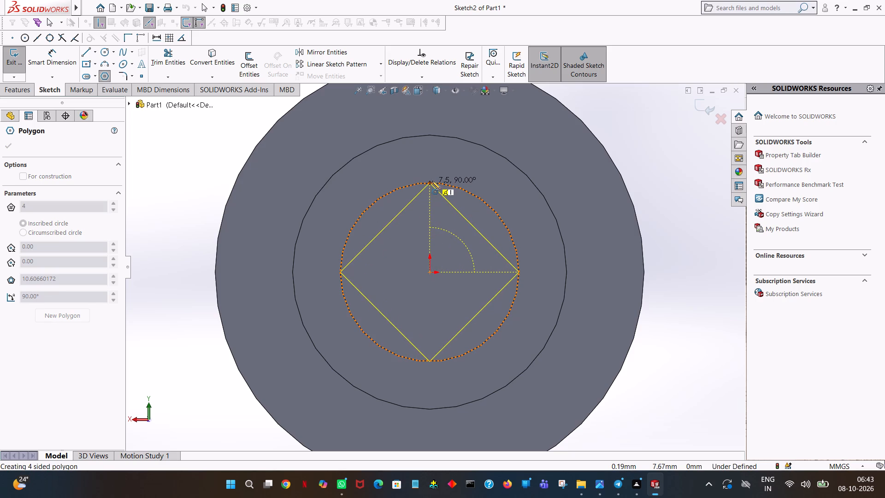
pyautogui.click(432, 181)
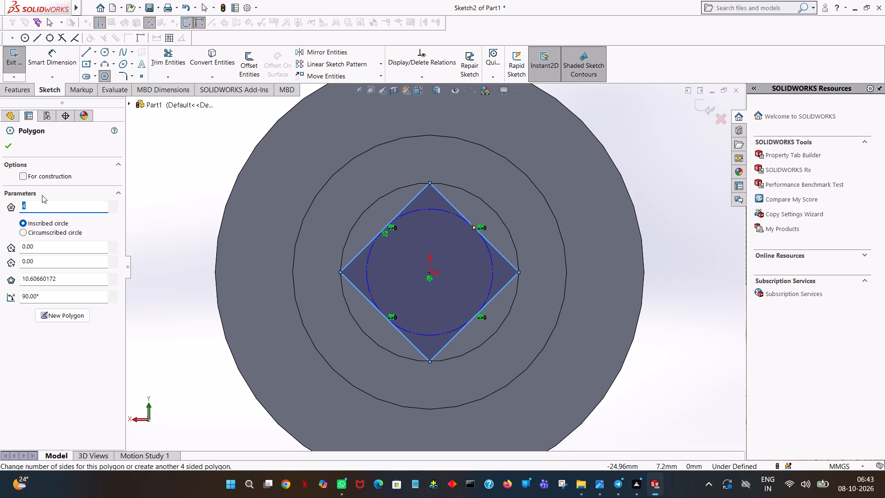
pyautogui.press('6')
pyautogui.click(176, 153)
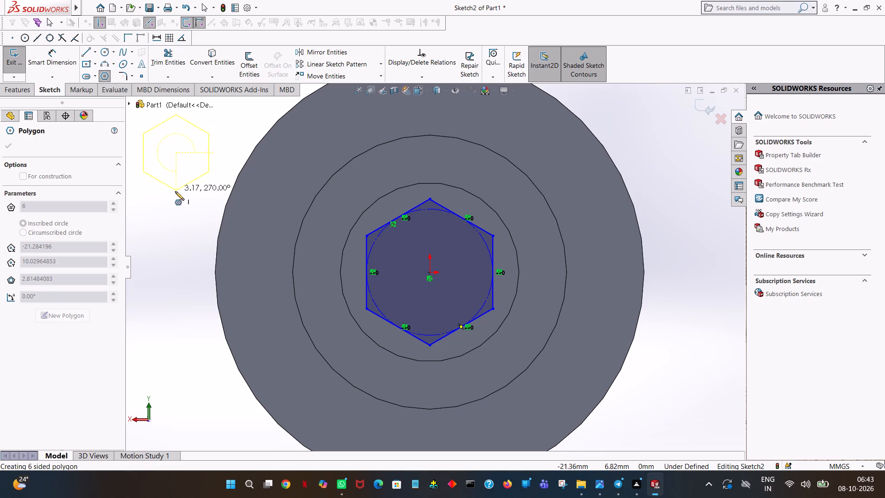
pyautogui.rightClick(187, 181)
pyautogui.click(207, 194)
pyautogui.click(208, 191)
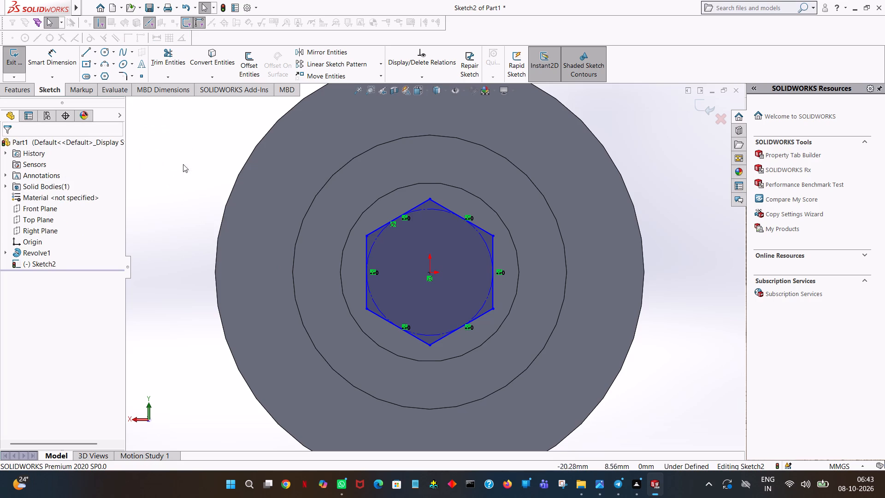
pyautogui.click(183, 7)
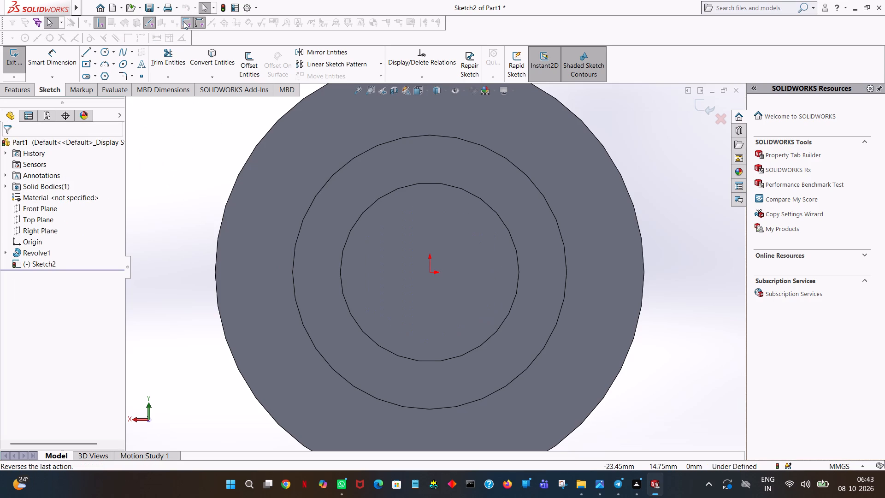
# Sketch a hexagon centred on the origin at 90° and set its inscribed circle diameter to 15 mm.
pyautogui.click(104, 76)
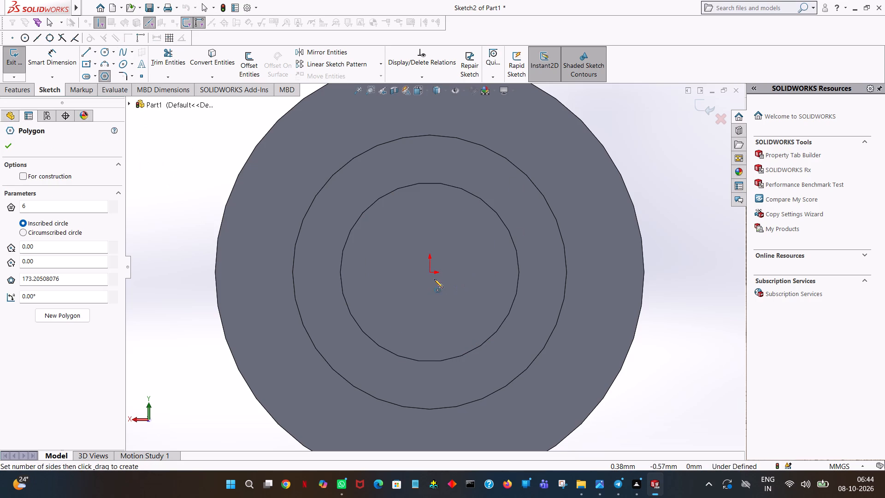
pyautogui.click(432, 273)
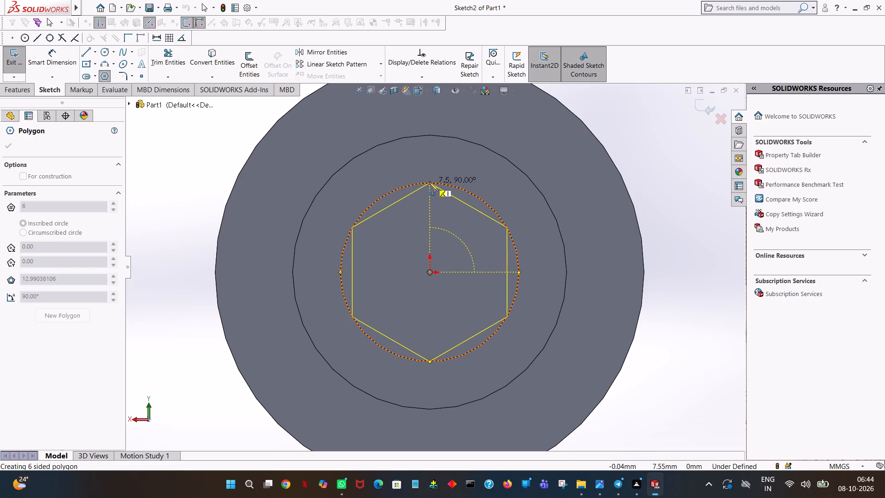
pyautogui.click(429, 182)
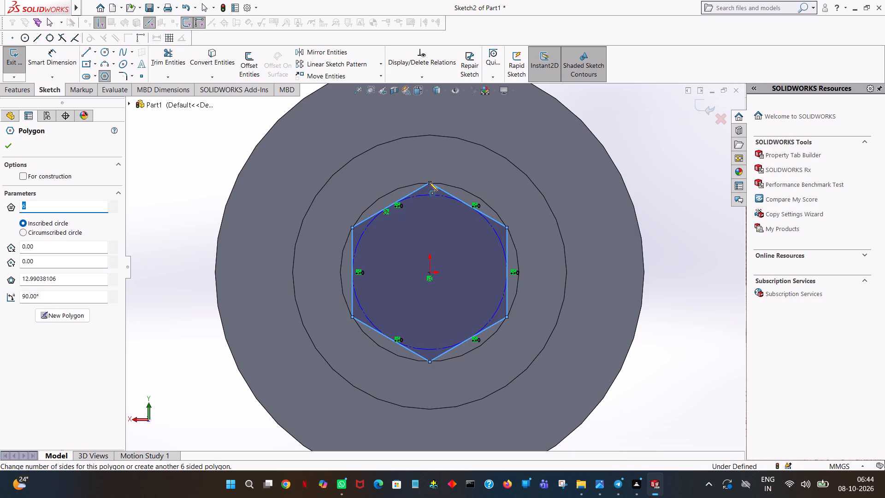
pyautogui.doubleClick(63, 275)
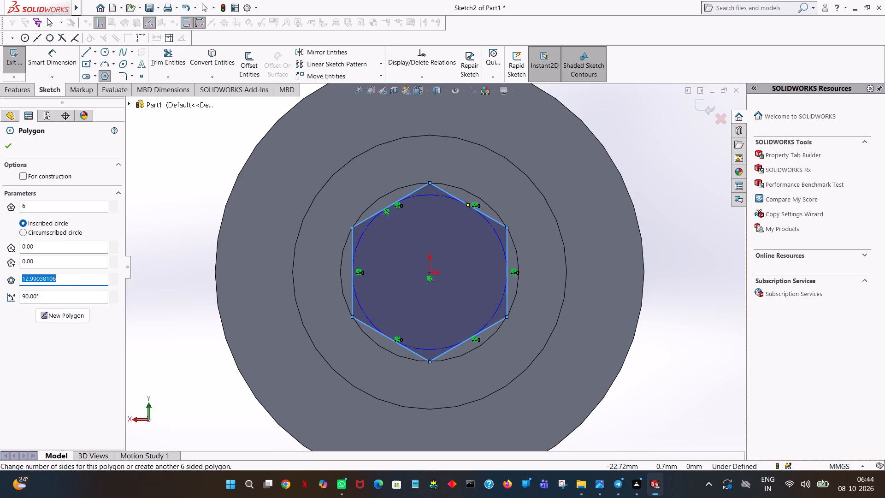
pyautogui.write('15')
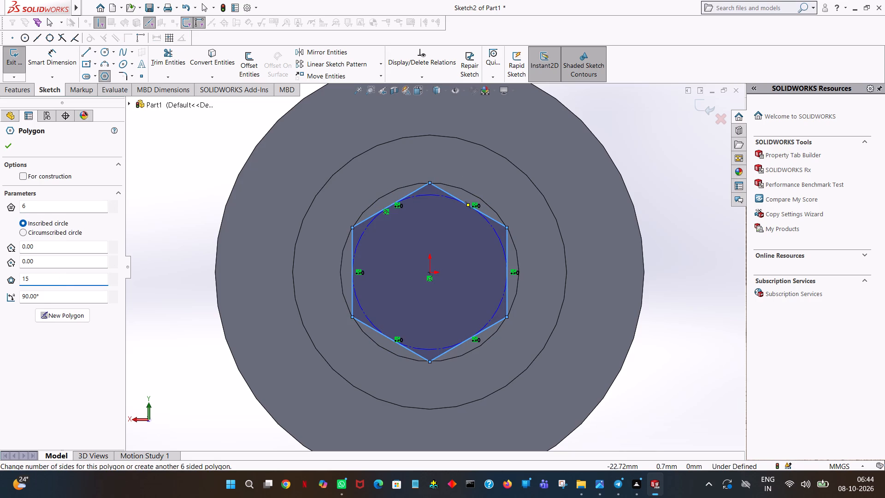
pyautogui.click(159, 182)
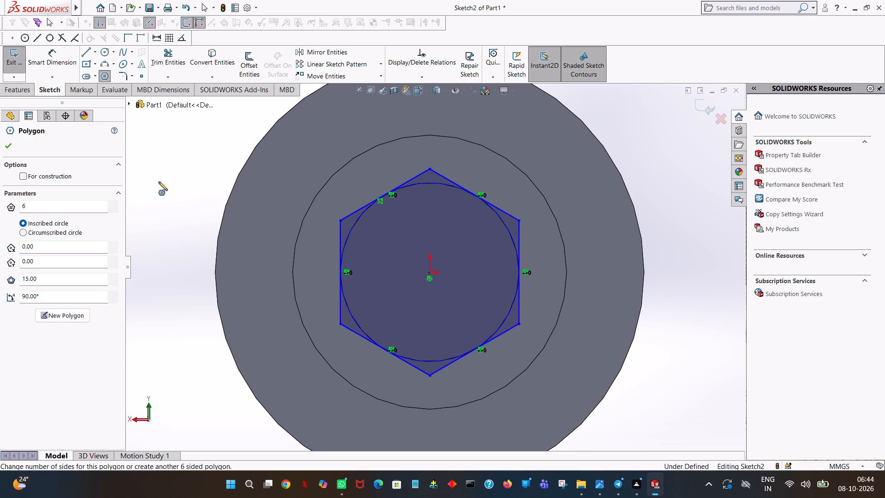
pyautogui.rightClick(159, 182)
pyautogui.click(183, 190)
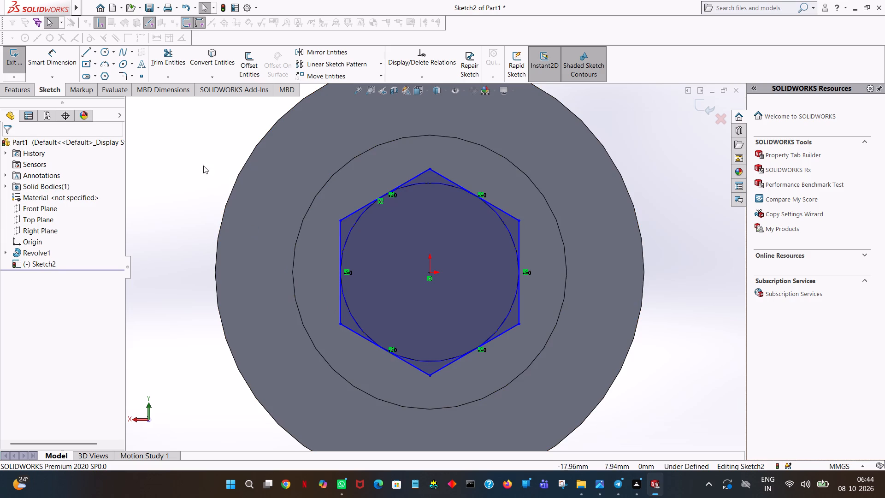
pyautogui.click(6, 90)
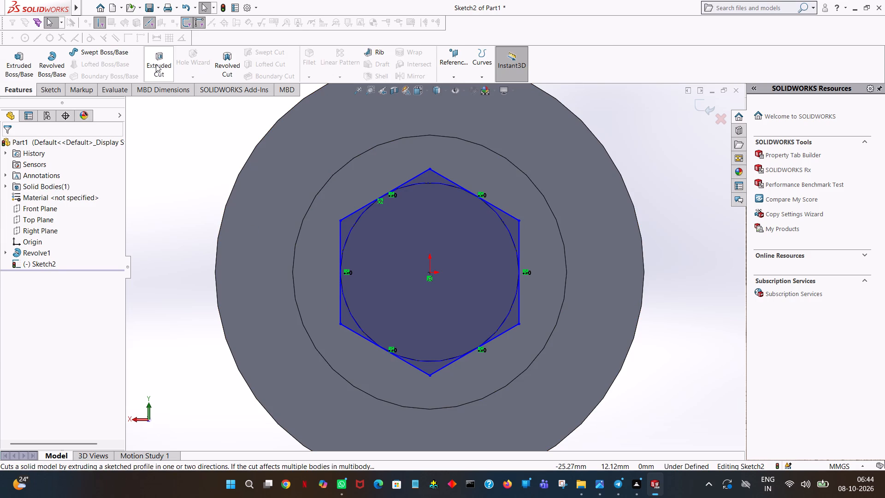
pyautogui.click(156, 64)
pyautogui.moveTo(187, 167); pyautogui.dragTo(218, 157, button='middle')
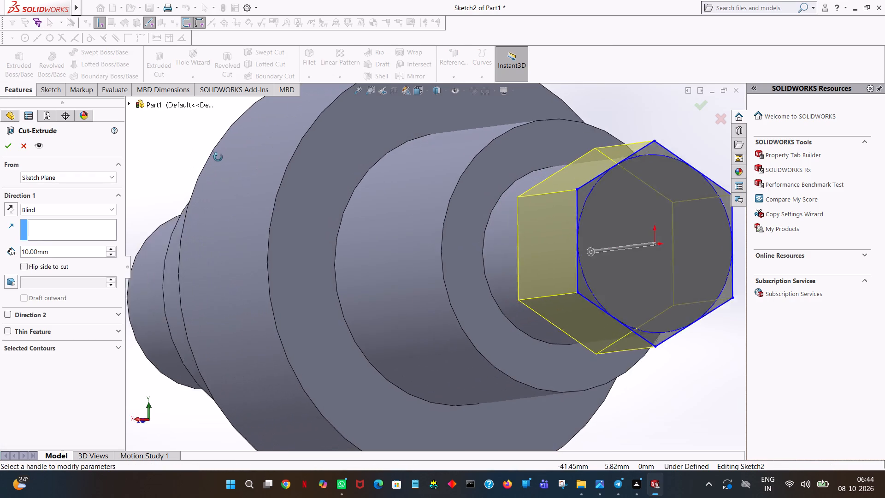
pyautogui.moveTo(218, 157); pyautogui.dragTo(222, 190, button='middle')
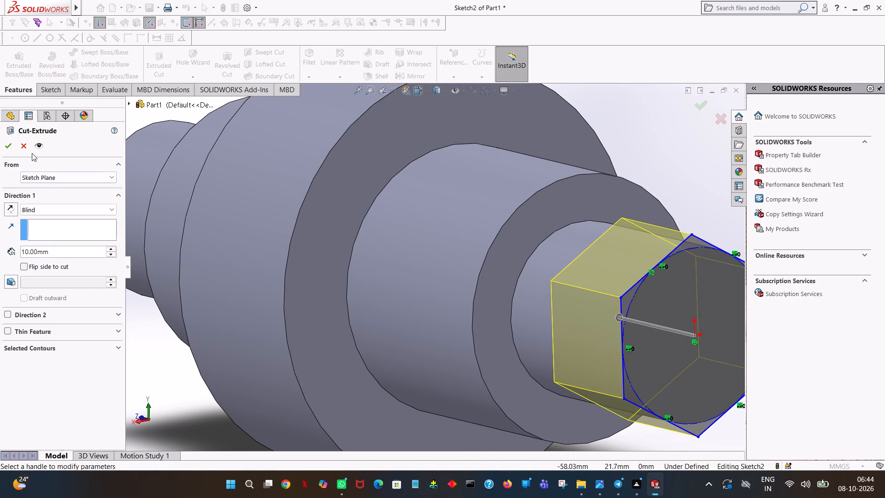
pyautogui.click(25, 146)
# Sketch a circle of 7.5 mm radius centred on the origin, touching the inside of the hexagon's sides.
pyautogui.moveTo(157, 176); pyautogui.dragTo(129, 165, button='middle')
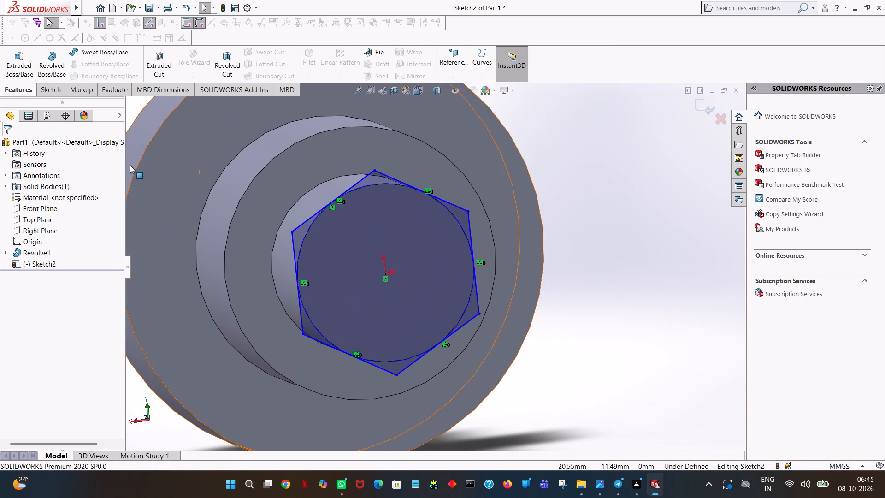
pyautogui.click(45, 91)
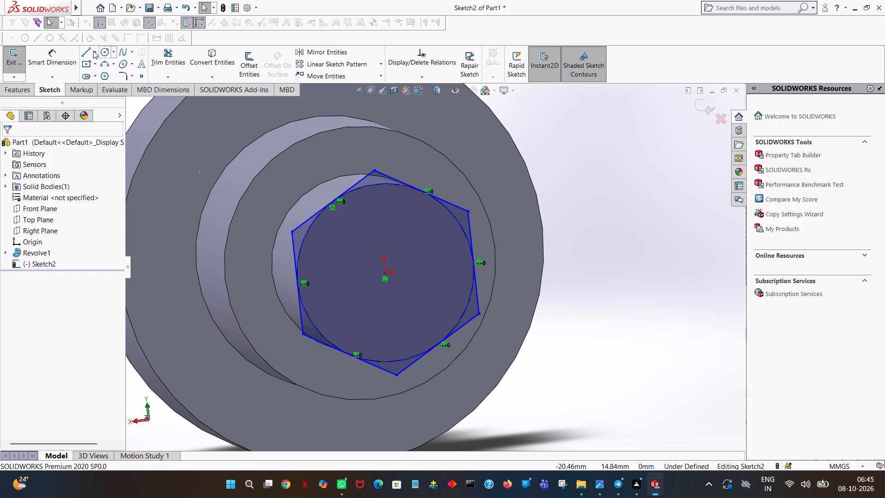
pyautogui.click(101, 51)
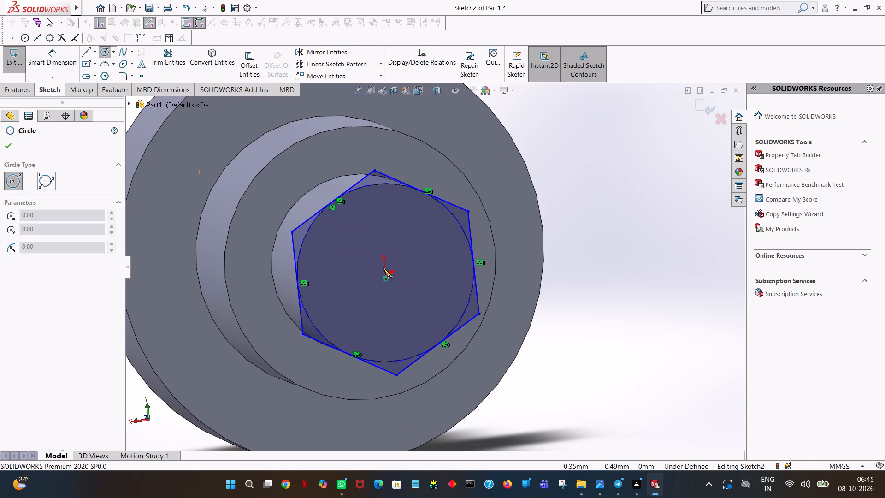
pyautogui.click(387, 273)
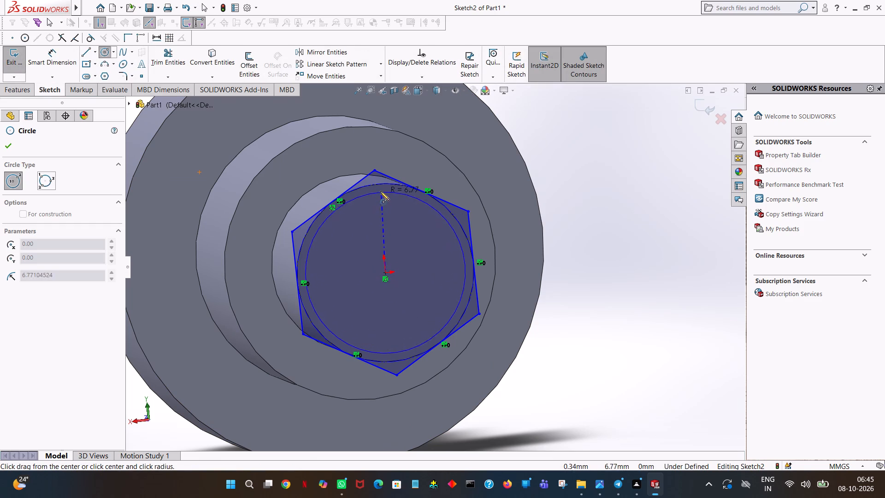
pyautogui.click(380, 186)
pyautogui.rightClick(380, 186)
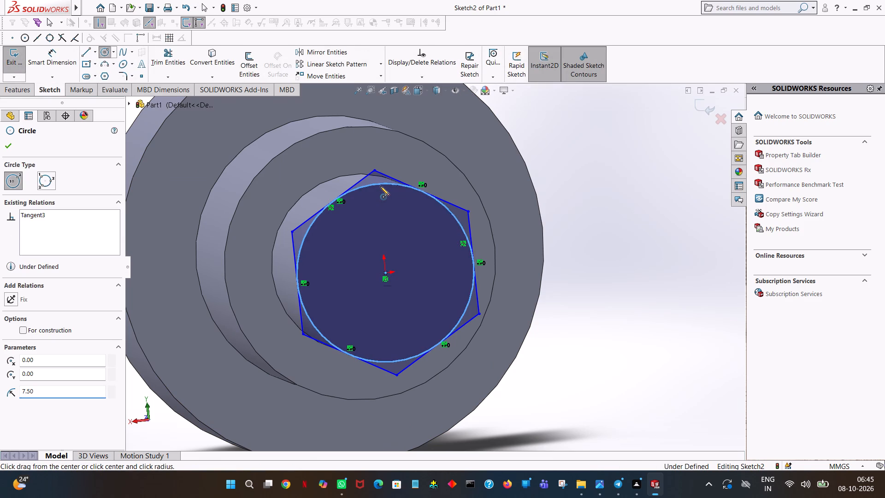
pyautogui.click(402, 191)
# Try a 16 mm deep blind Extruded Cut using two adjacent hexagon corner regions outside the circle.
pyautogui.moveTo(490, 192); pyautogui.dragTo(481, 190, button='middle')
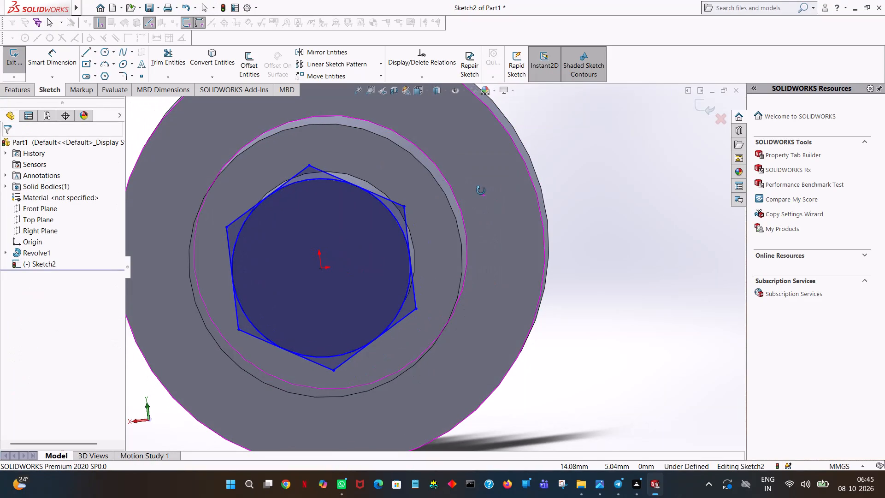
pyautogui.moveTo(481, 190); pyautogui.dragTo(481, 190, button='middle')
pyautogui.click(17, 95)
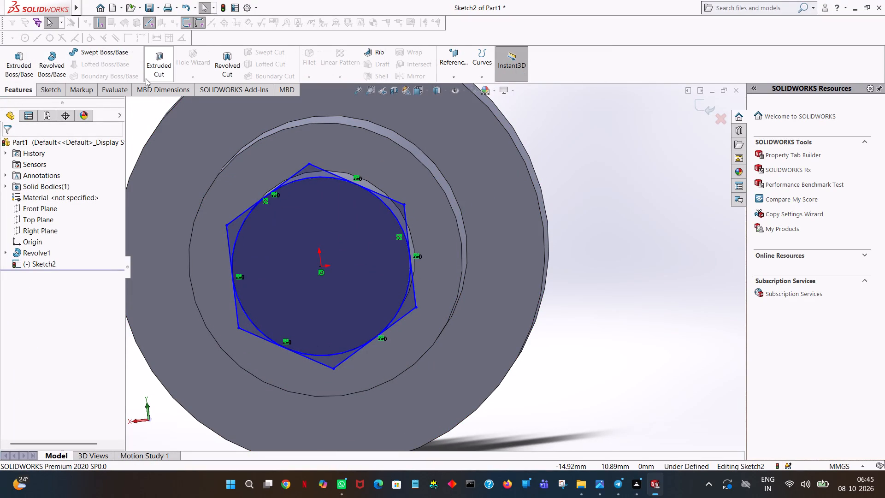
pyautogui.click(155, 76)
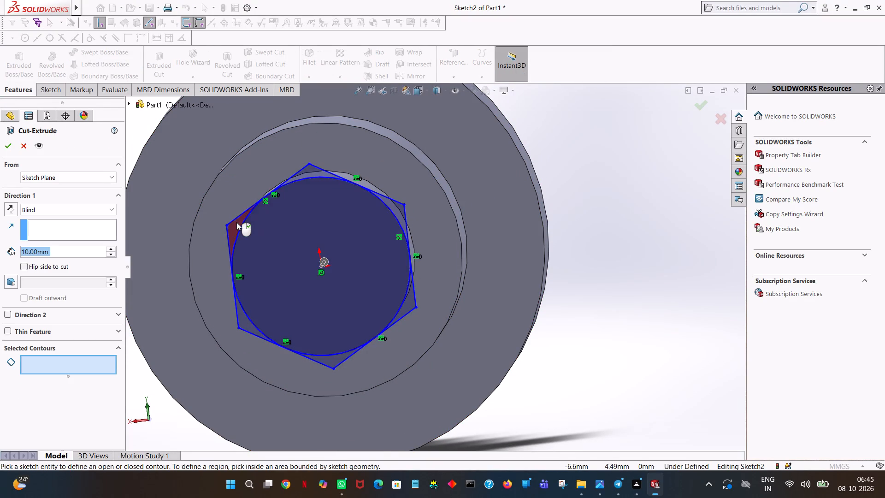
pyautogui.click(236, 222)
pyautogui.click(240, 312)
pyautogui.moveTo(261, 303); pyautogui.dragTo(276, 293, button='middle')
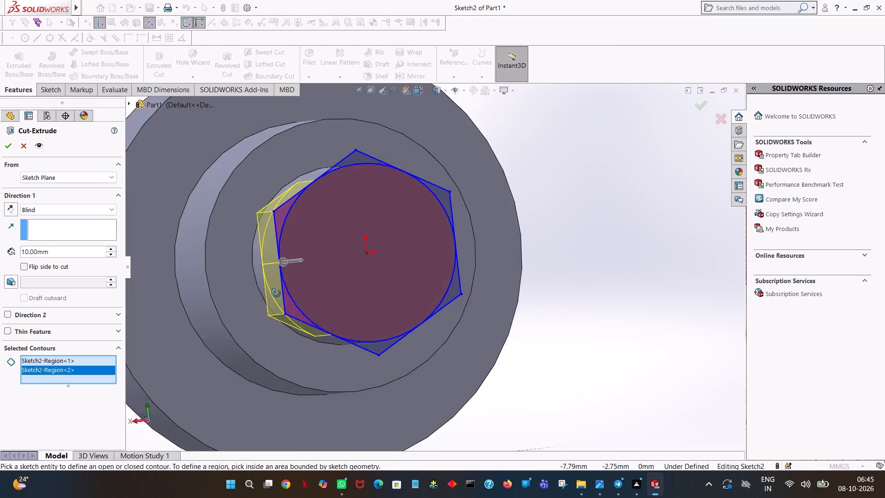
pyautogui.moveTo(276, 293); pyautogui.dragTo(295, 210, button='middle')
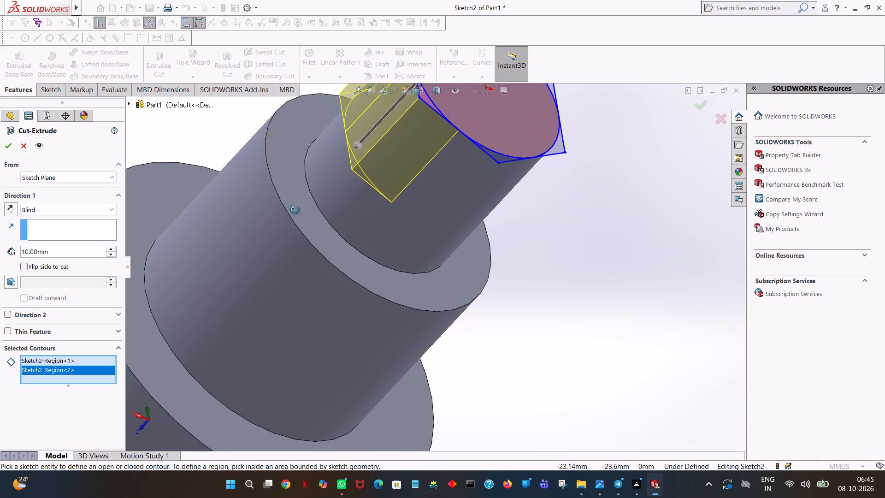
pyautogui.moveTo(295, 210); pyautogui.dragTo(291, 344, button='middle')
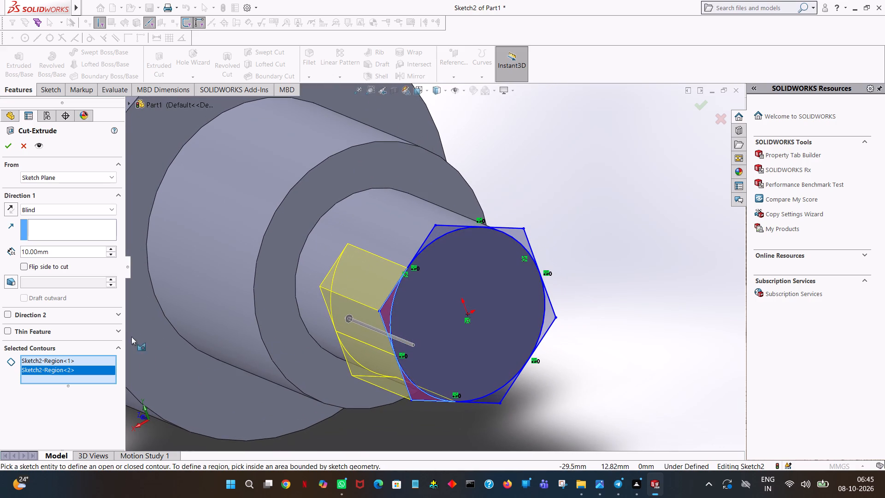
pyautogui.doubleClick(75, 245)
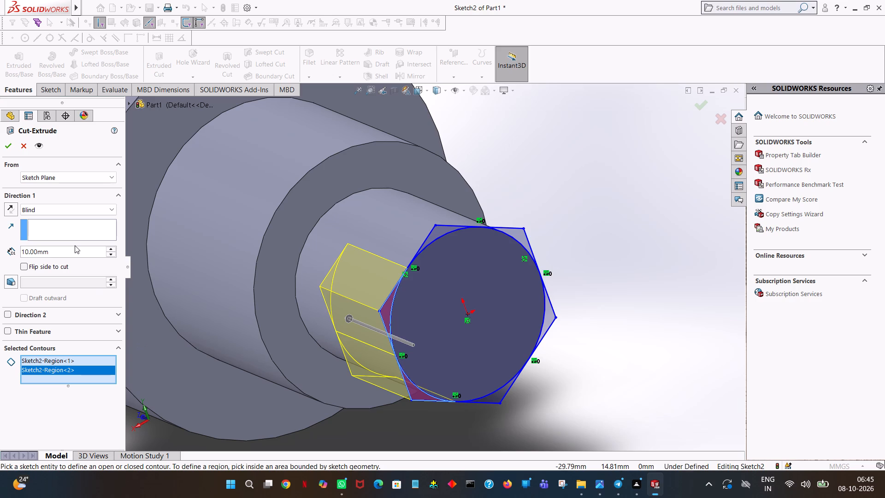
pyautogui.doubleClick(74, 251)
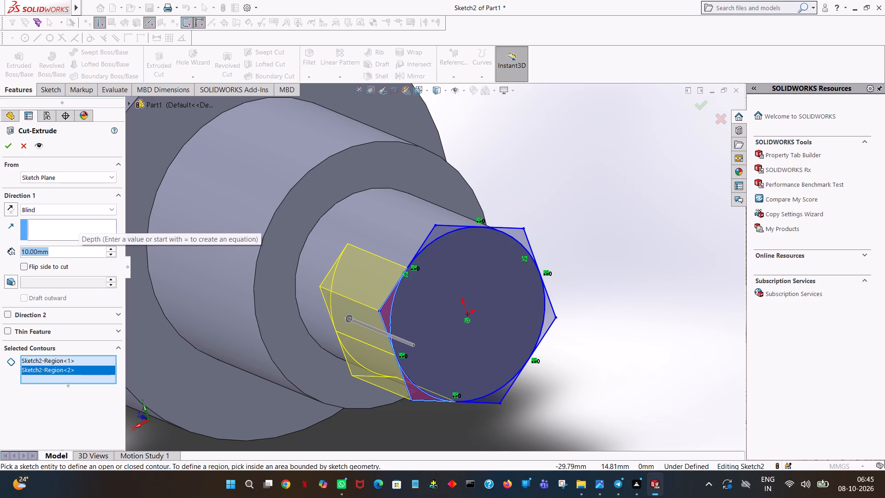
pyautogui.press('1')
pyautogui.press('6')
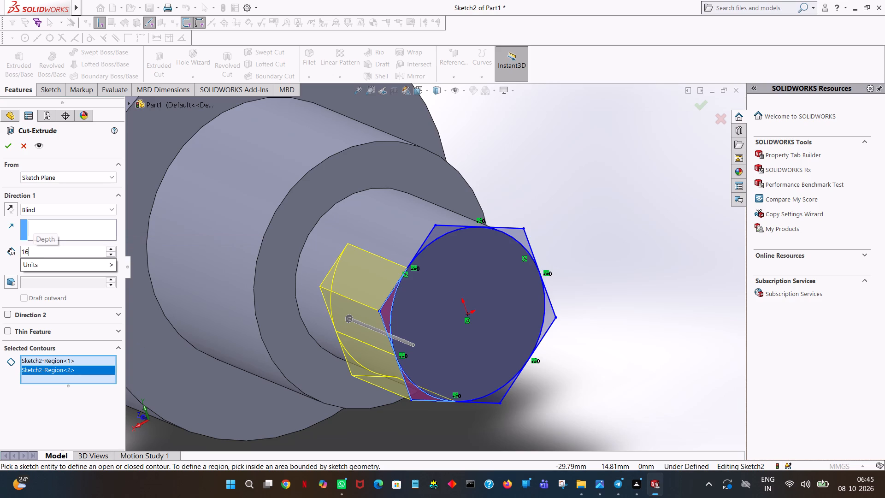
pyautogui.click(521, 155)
# Examine the cut preview along the end shaft section from several angles, and cancel the cut.
pyautogui.moveTo(525, 156); pyautogui.dragTo(525, 156, button='middle')
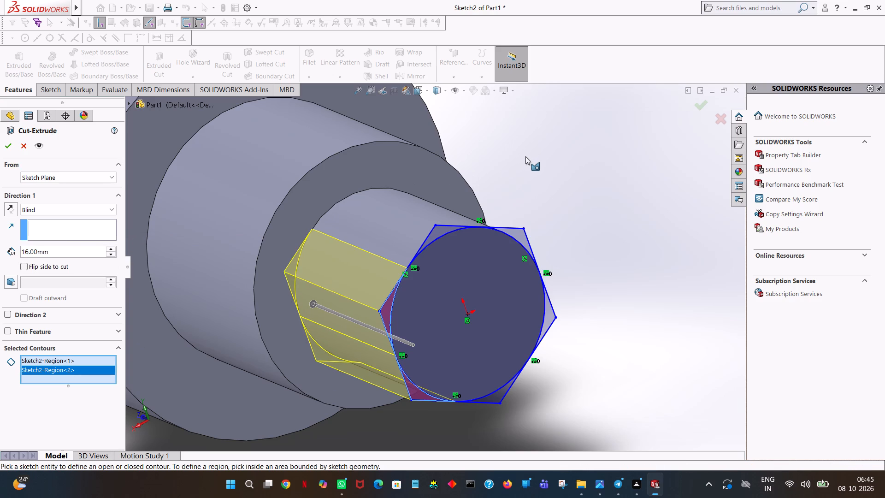
pyautogui.moveTo(525, 156); pyautogui.dragTo(590, 82, button='middle')
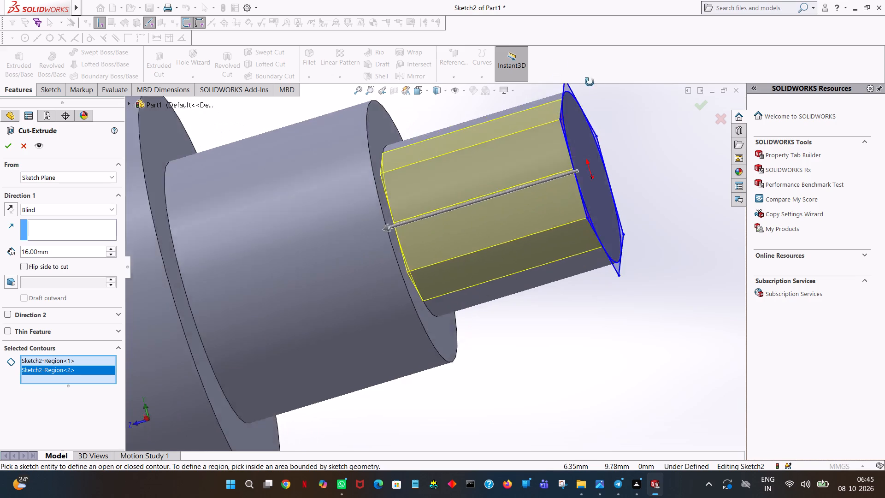
pyautogui.moveTo(590, 82); pyautogui.dragTo(579, 182, button='middle')
pyautogui.keyDown('ctrl'); pyautogui.scroll(-4, 579, 180); pyautogui.keyUp('ctrl')
pyautogui.keyDown('ctrl'); pyautogui.scroll(10, 579, 180); pyautogui.keyUp('ctrl')
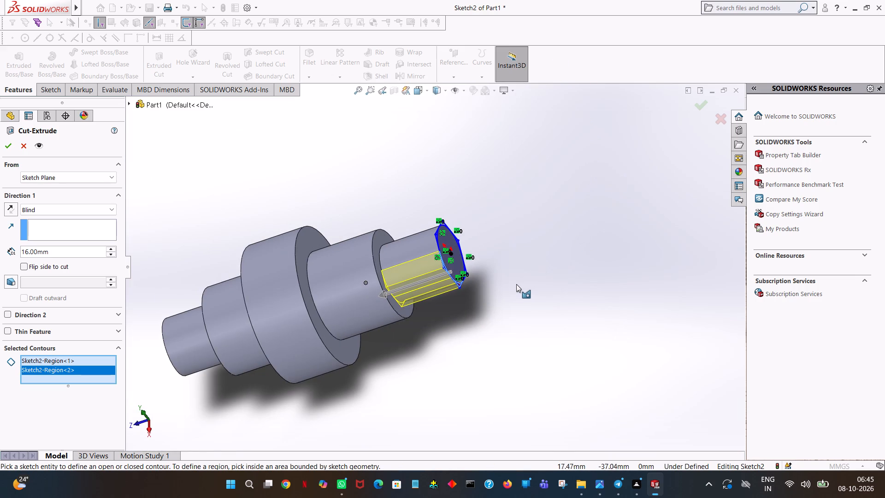
pyautogui.moveTo(519, 289); pyautogui.dragTo(542, 262, button='middle')
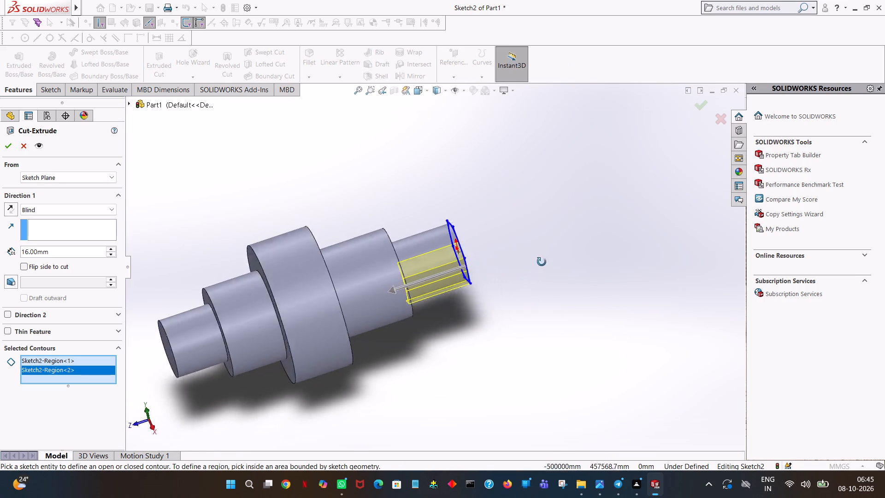
pyautogui.moveTo(542, 262); pyautogui.dragTo(539, 273, button='middle')
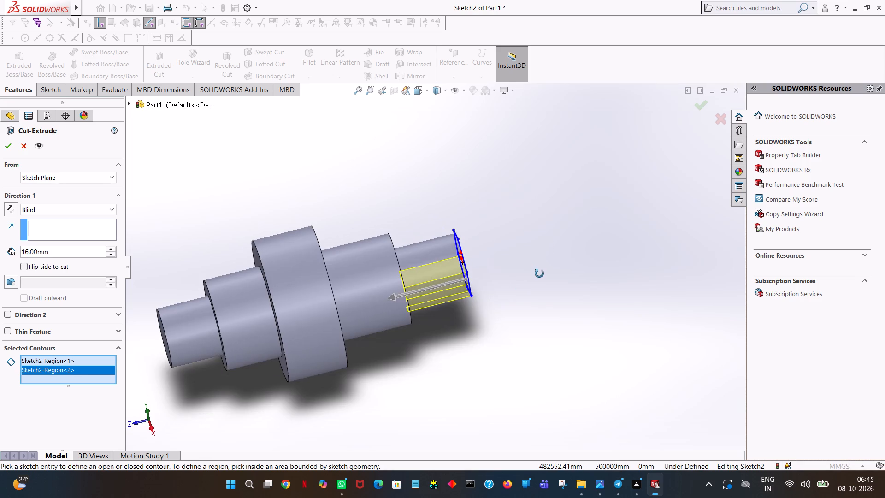
pyautogui.moveTo(539, 273); pyautogui.dragTo(546, 328, button='middle')
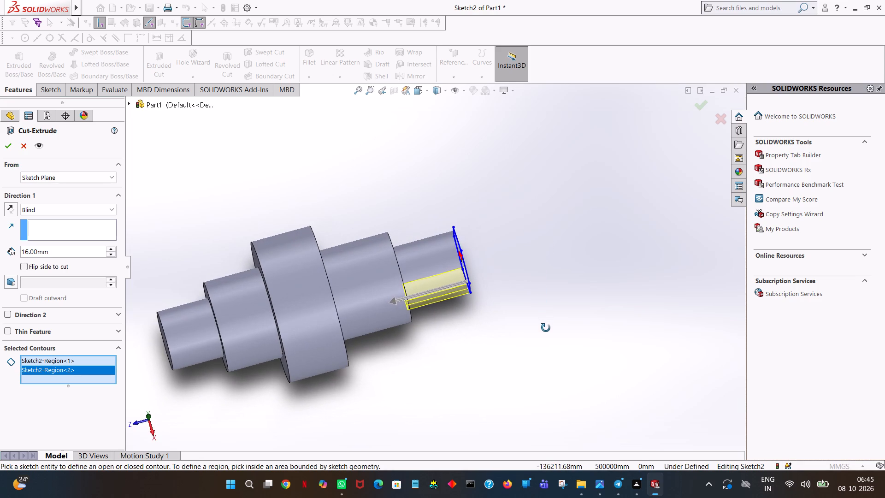
pyautogui.moveTo(546, 328); pyautogui.dragTo(559, 344, button='middle')
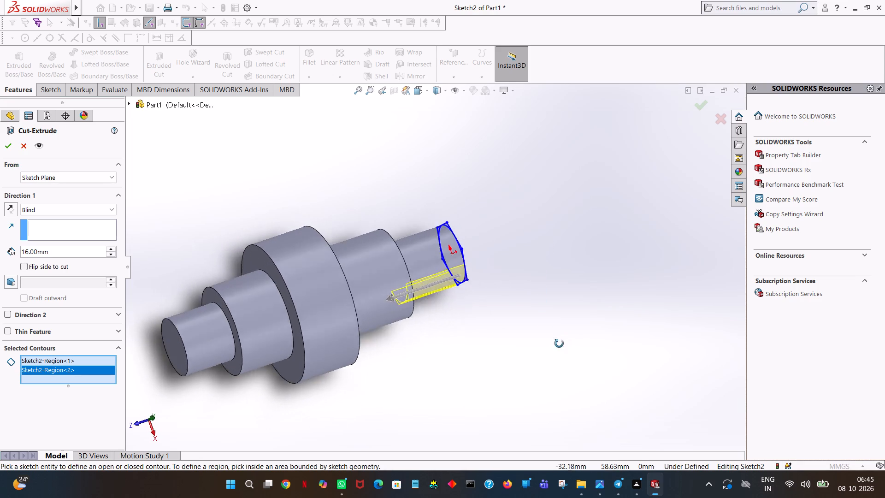
pyautogui.moveTo(559, 344); pyautogui.dragTo(531, 355, button='middle')
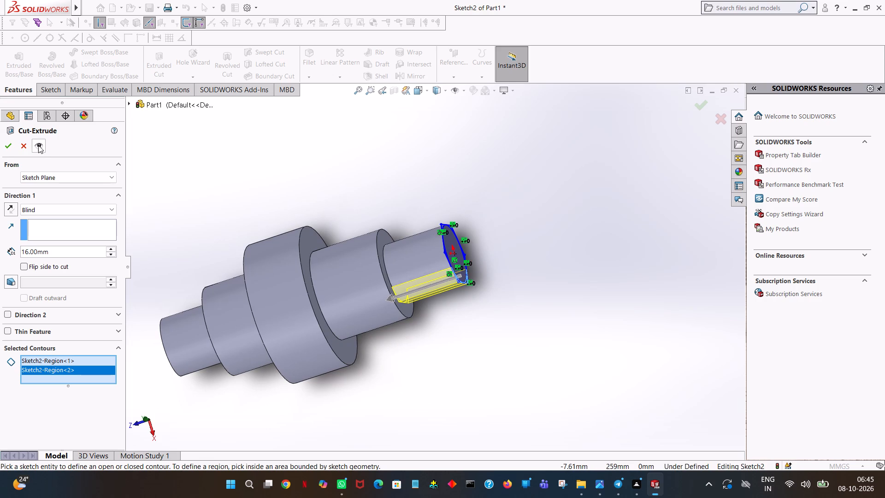
pyautogui.click(29, 146)
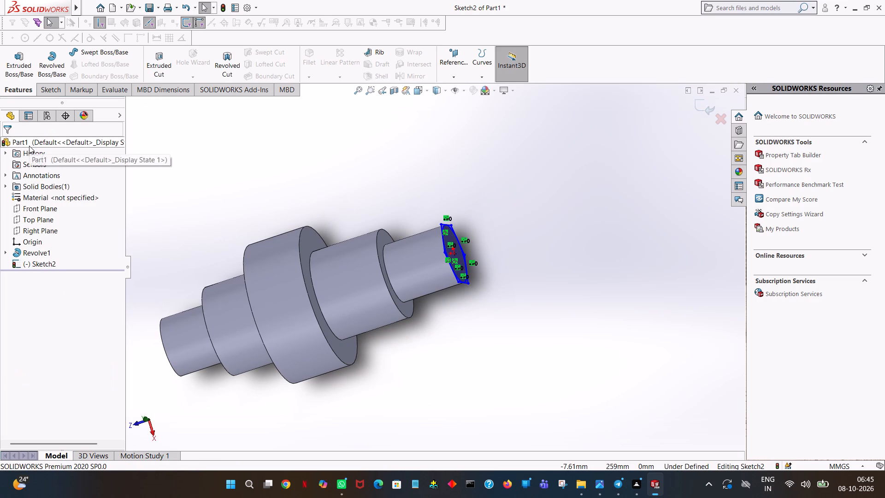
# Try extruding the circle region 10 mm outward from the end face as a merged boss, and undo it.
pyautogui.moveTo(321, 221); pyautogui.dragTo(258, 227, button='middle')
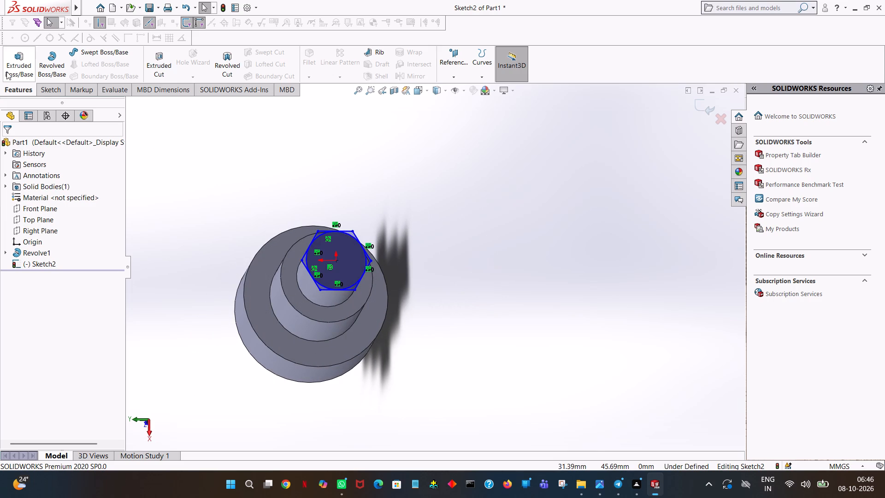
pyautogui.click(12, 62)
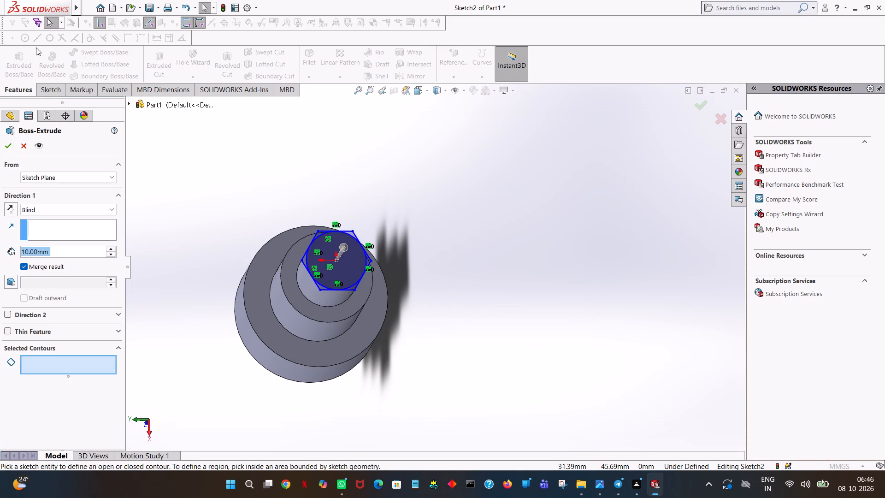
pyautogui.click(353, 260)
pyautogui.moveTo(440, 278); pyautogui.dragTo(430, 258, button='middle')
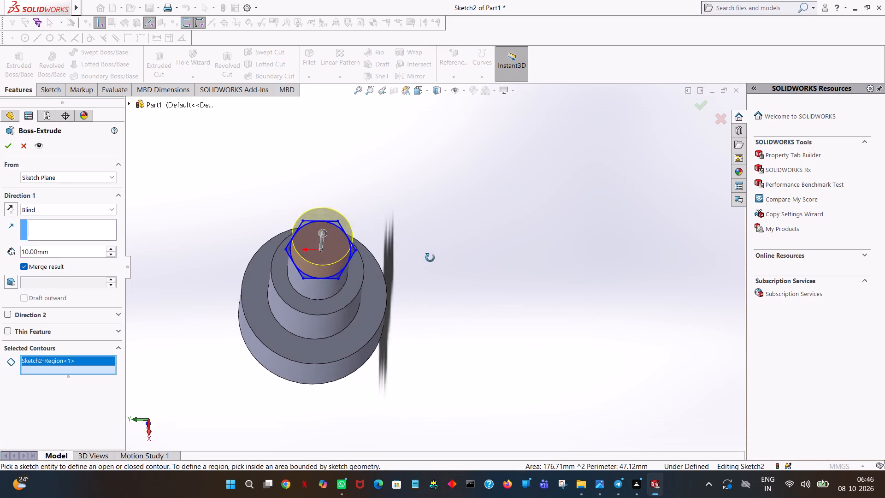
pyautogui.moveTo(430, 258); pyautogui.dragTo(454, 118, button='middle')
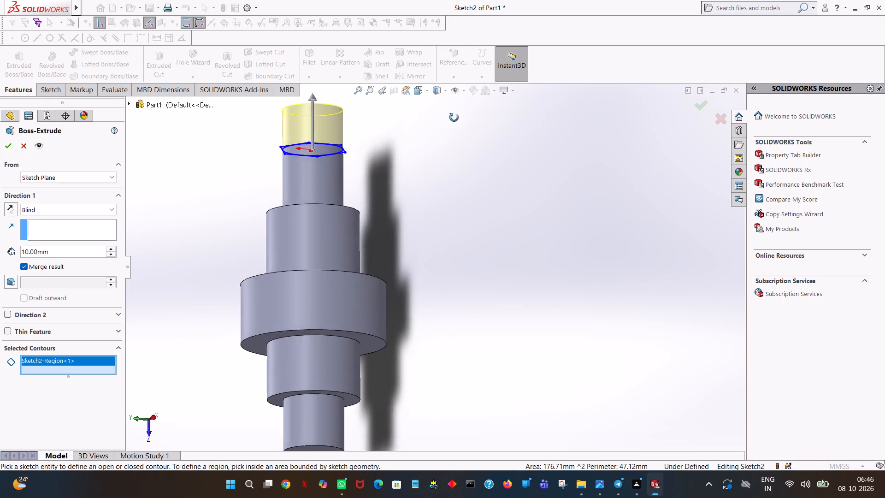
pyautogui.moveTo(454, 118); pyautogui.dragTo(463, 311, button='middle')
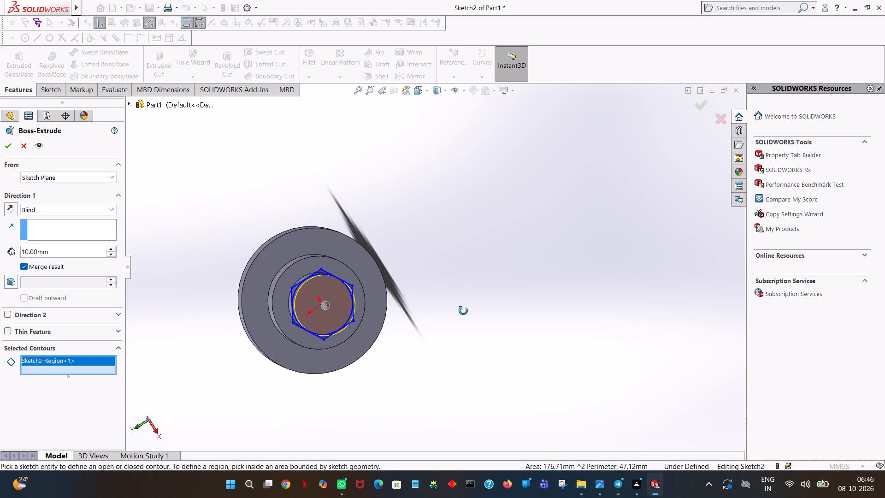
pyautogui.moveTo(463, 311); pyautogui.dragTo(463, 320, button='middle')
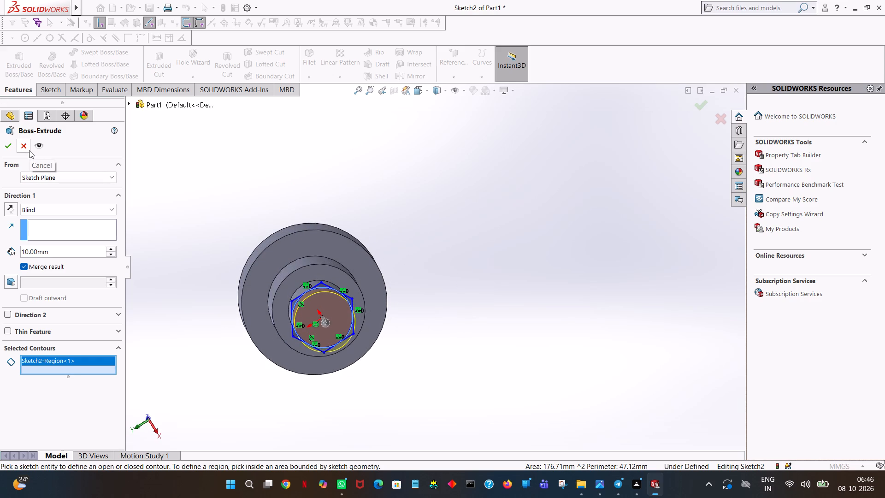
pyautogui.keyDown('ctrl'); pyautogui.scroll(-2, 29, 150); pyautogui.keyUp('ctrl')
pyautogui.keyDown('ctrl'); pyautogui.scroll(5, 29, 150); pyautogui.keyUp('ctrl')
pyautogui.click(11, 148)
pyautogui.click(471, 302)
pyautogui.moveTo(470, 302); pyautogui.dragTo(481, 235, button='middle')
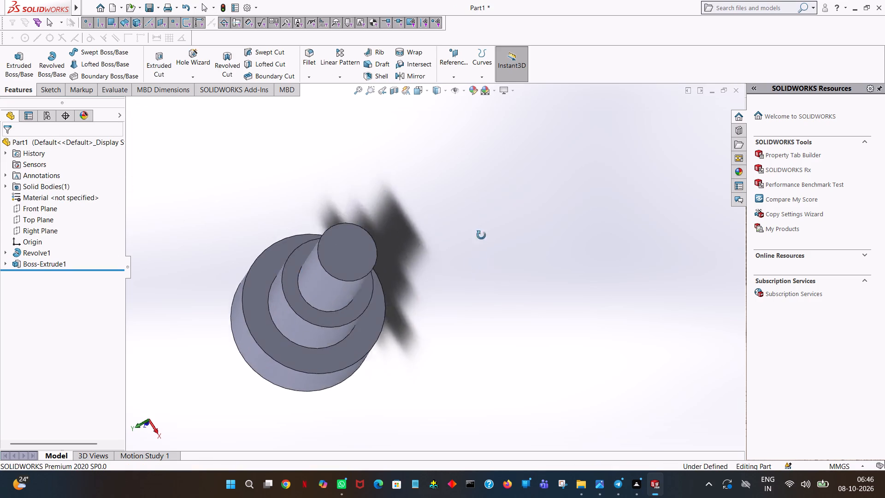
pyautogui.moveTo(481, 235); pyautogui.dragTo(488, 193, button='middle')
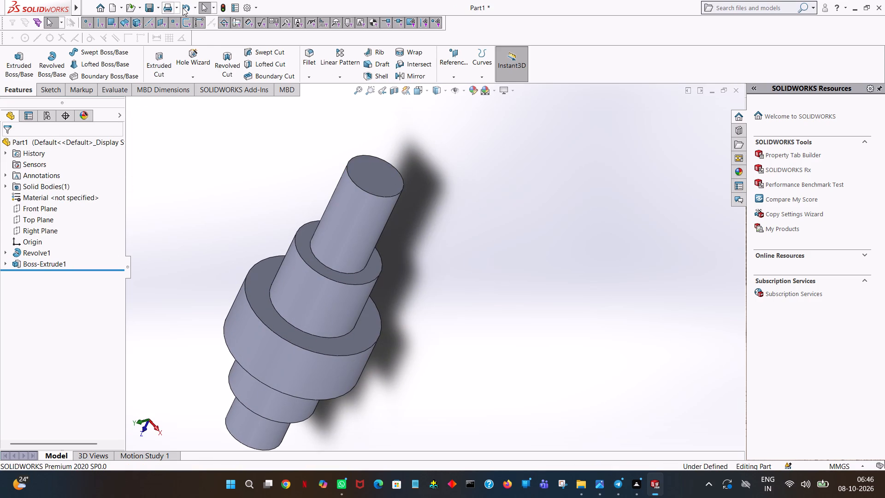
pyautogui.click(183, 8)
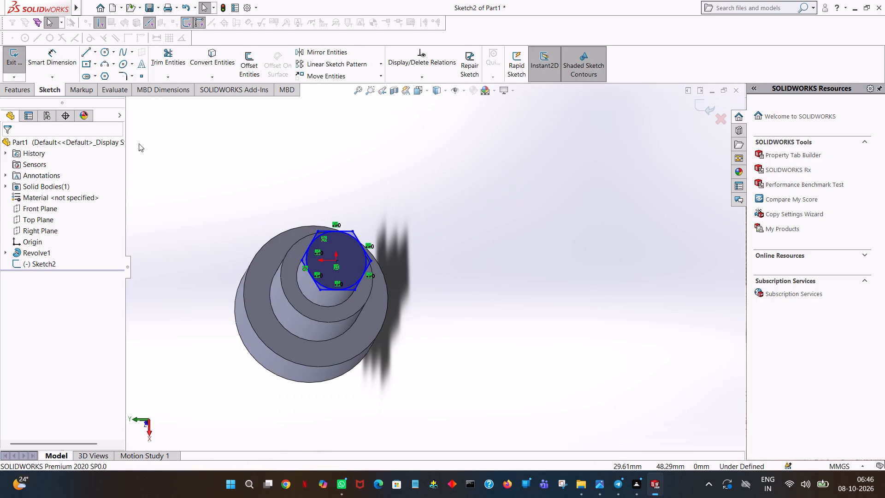
# Undo the circle and the hexagon in the end-face sketch, leaving the sketch open.
pyautogui.keyDown('ctrl'); pyautogui.scroll(-4, 369, 300); pyautogui.keyUp('ctrl')
pyautogui.keyDown('ctrl'); pyautogui.scroll(-4, 344, 244); pyautogui.keyUp('ctrl')
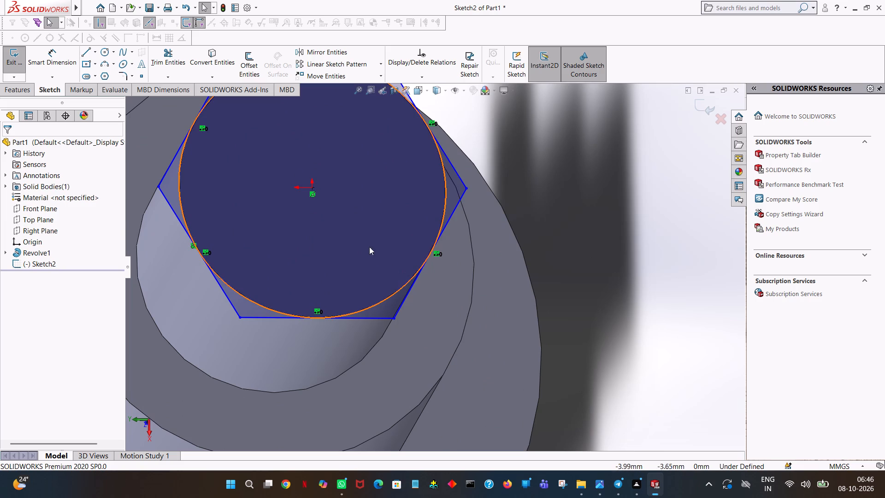
pyautogui.click(182, 9)
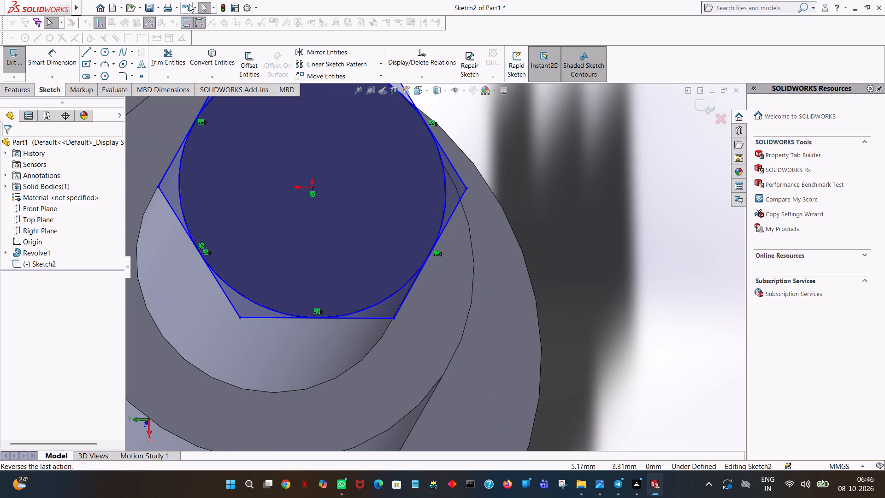
pyautogui.click(187, 4)
pyautogui.click(187, 4)
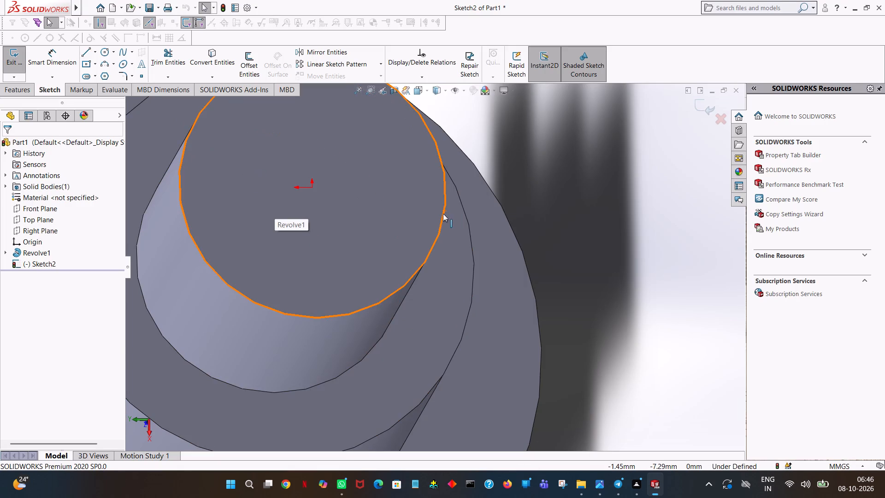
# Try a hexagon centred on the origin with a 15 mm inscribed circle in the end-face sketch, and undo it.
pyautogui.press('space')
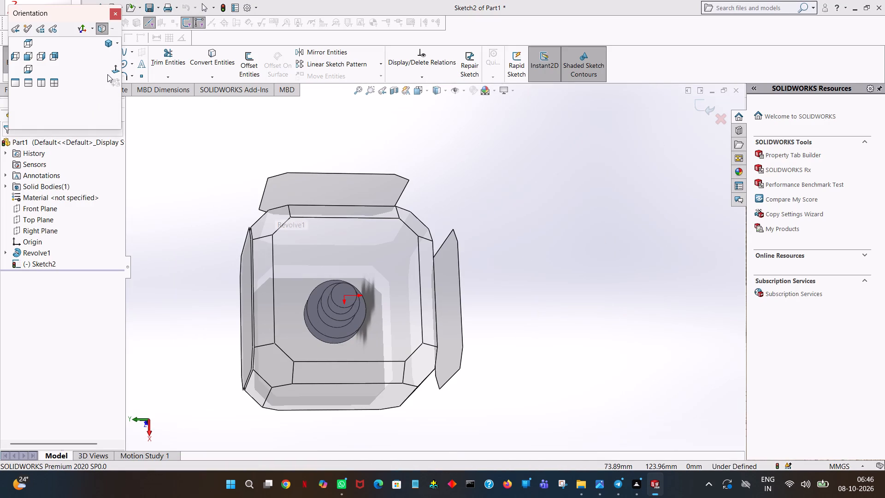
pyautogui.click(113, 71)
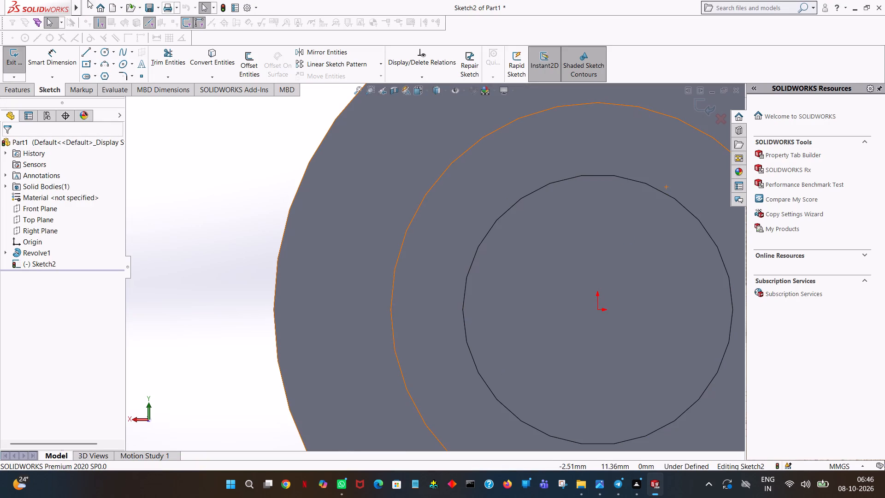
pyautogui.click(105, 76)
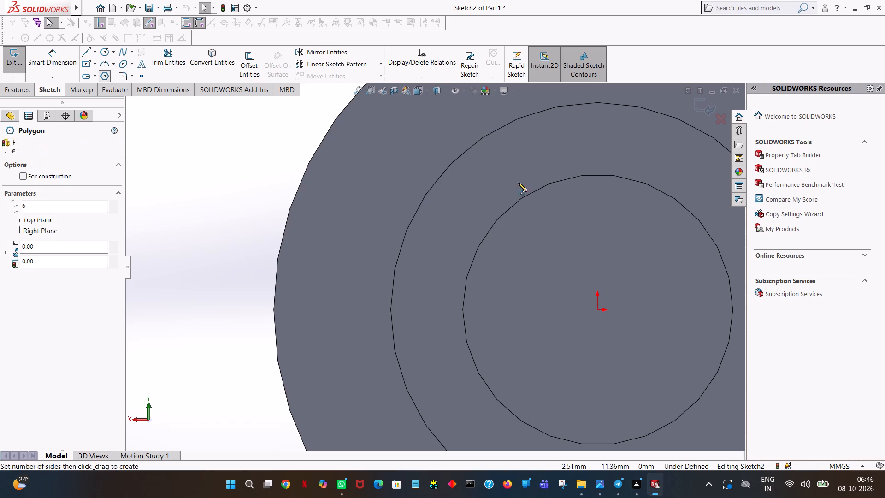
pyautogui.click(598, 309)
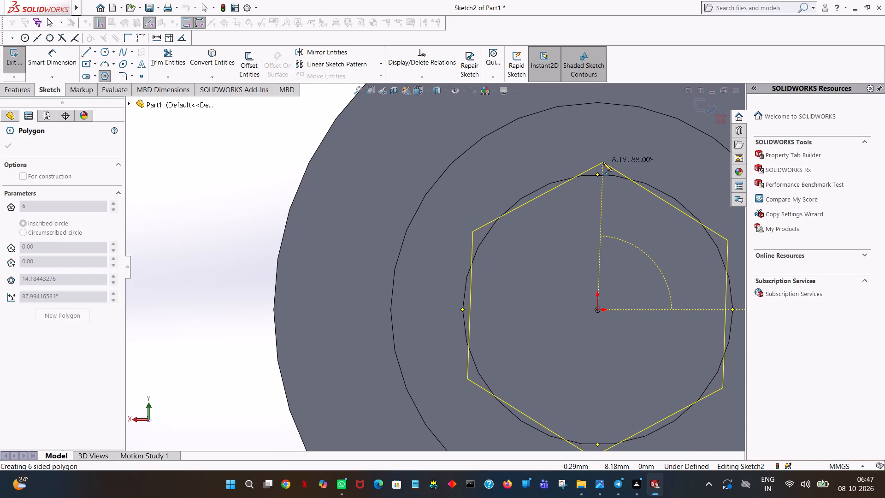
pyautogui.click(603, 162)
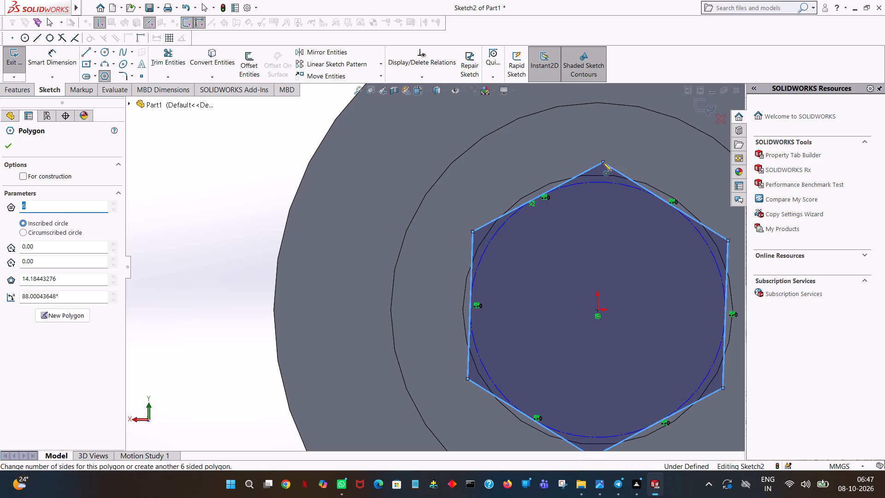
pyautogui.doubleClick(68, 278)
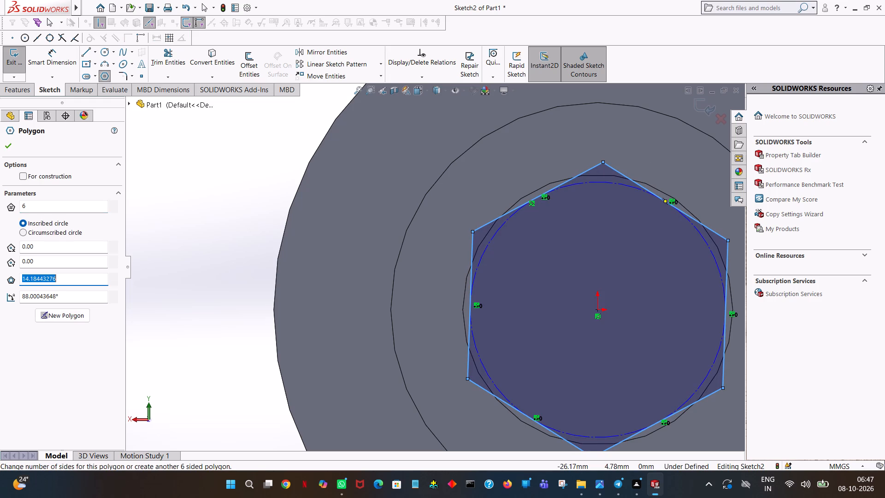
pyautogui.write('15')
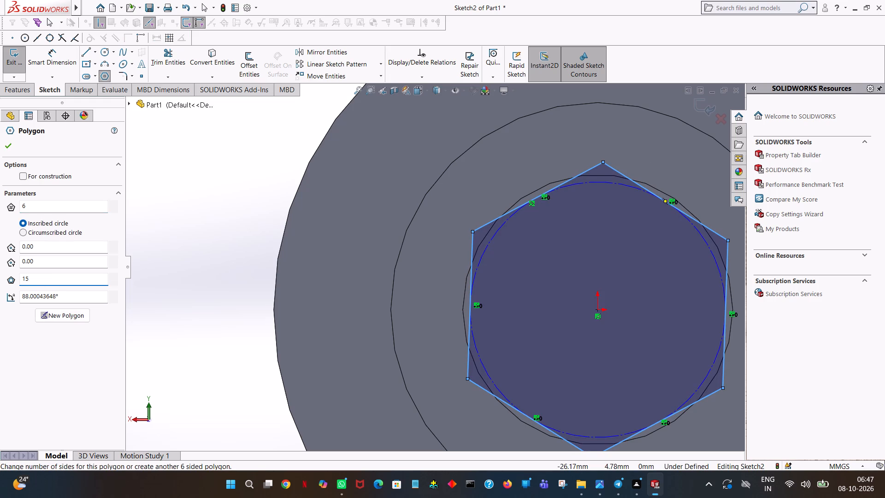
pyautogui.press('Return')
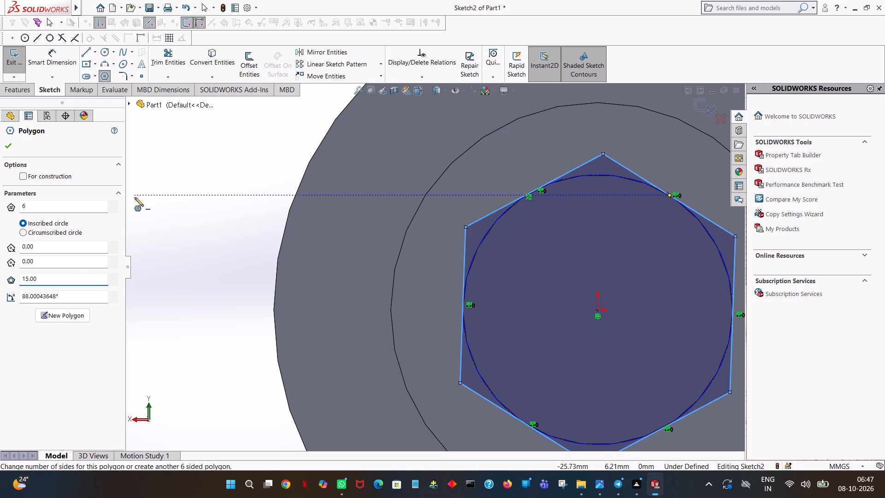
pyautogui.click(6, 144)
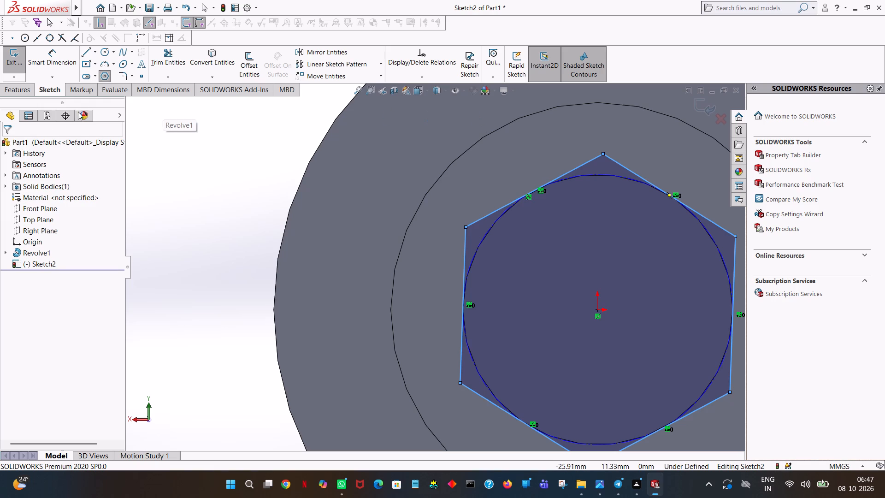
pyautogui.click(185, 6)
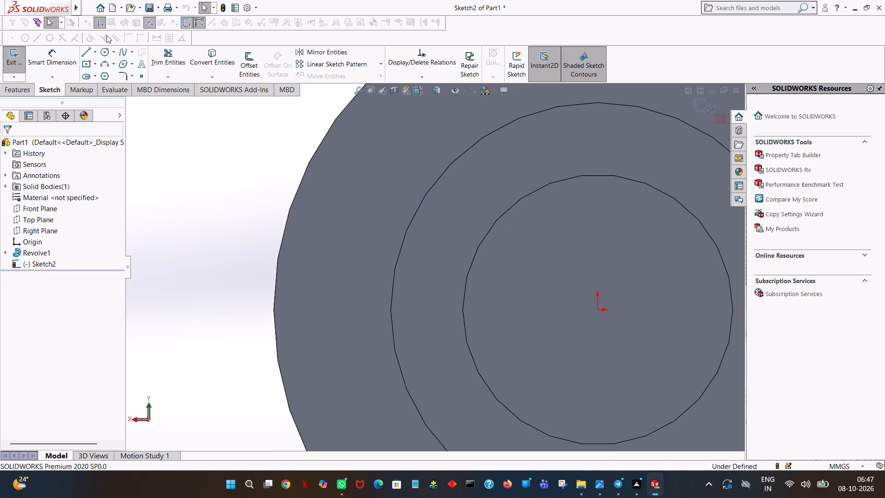
# Sketch a 7.5 mm radius circle centred on the origin, matching the outline of the shaft's end face.
pyautogui.click(107, 53)
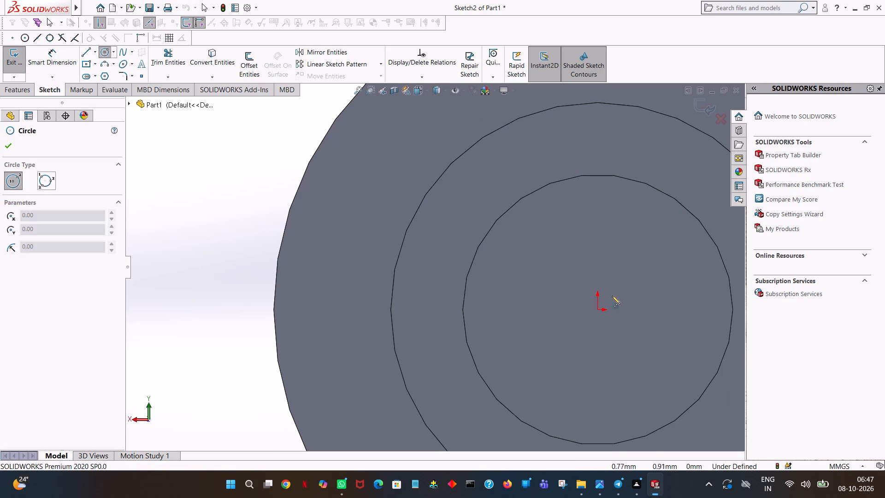
pyautogui.click(598, 309)
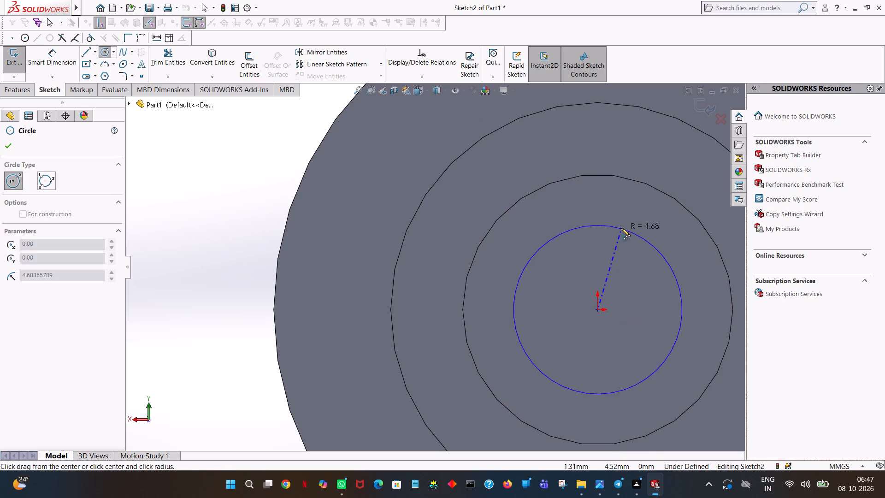
pyautogui.click(620, 178)
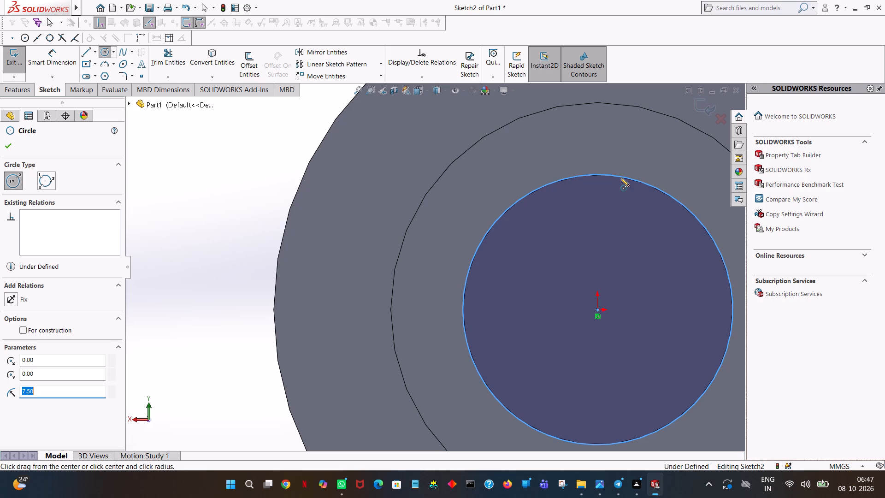
pyautogui.rightClick(620, 178)
pyautogui.click(635, 183)
# Extrude the circle 16 mm blind outward from the end face as a boss with Merge result on.
pyautogui.click(25, 88)
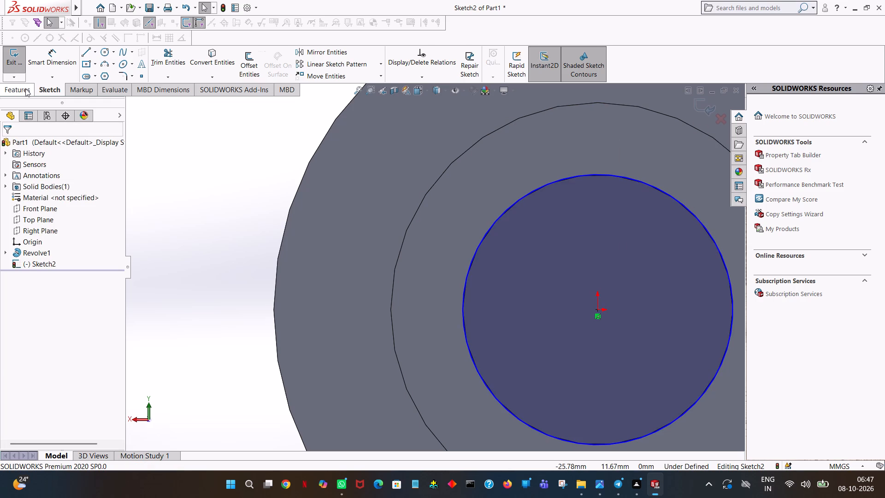
pyautogui.click(29, 72)
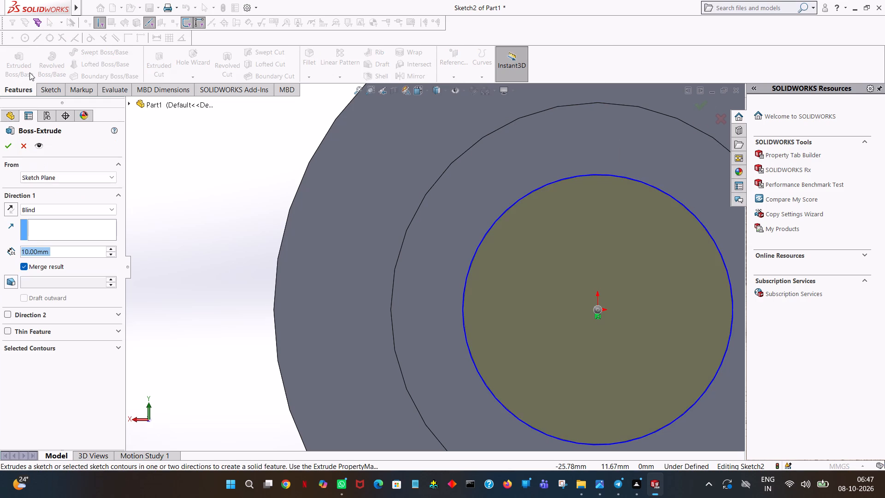
pyautogui.moveTo(537, 275); pyautogui.dragTo(585, 298, button='middle')
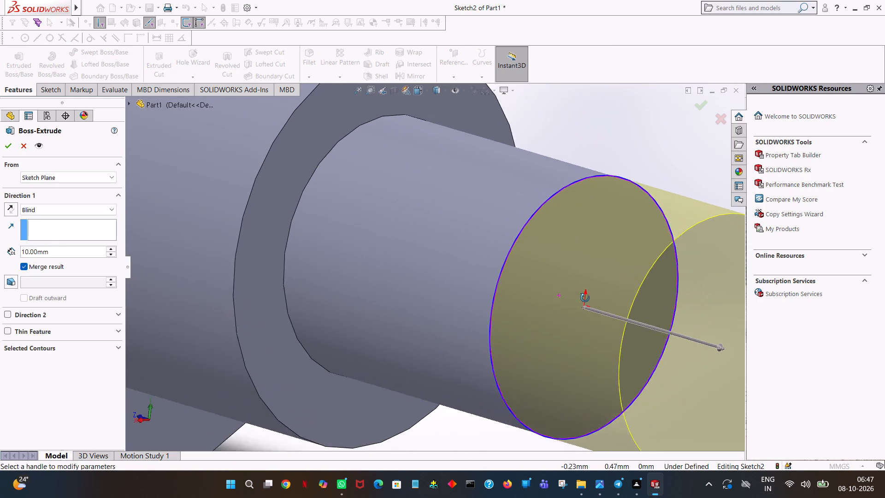
pyautogui.moveTo(585, 298); pyautogui.dragTo(587, 295, button='middle')
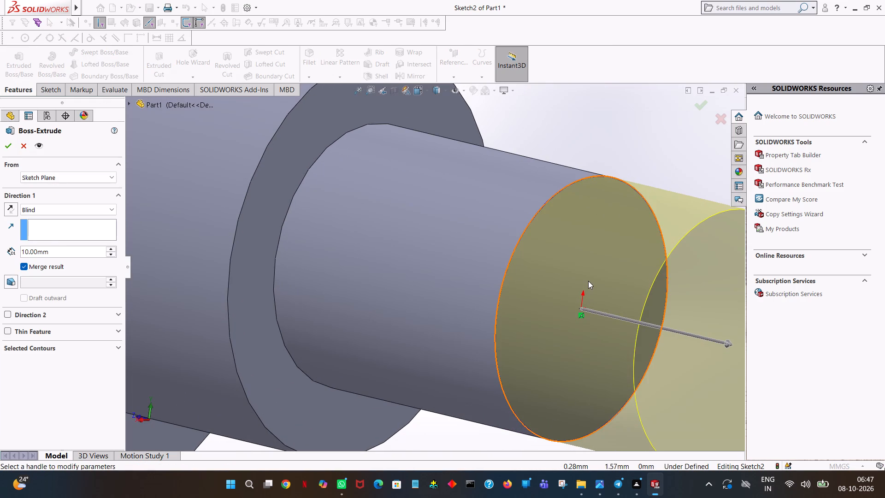
pyautogui.doubleClick(69, 249)
pyautogui.write('16')
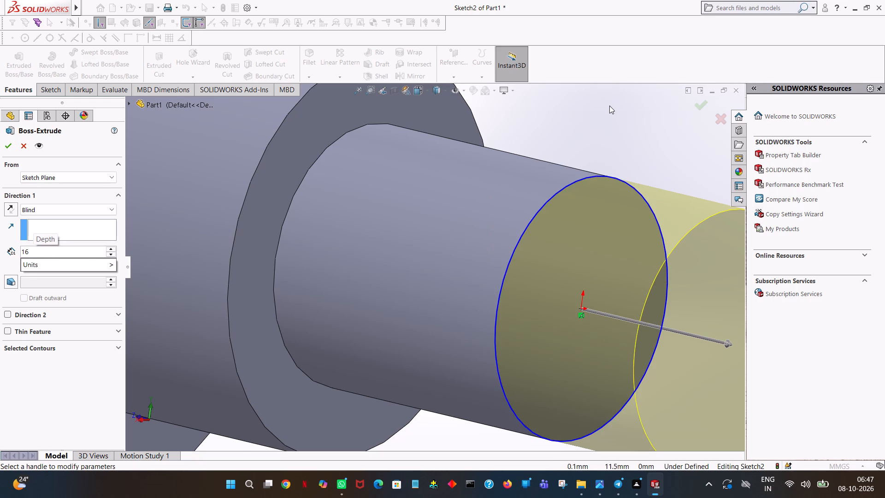
pyautogui.click(609, 107)
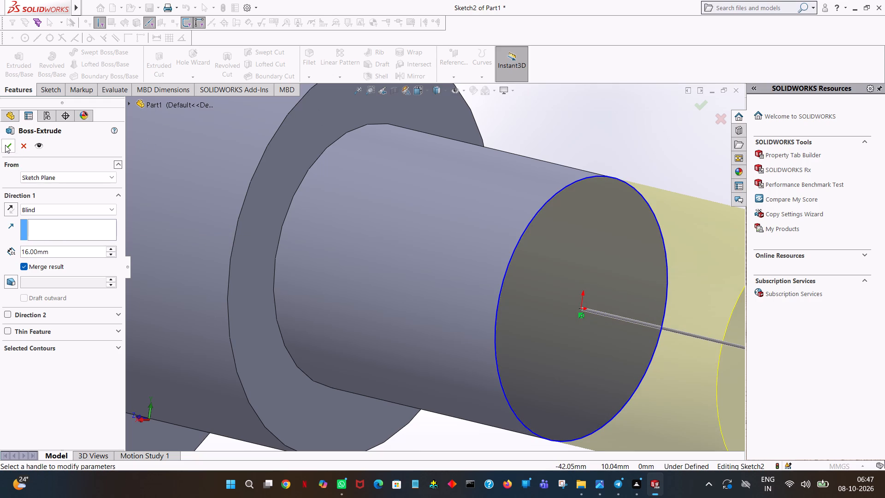
pyautogui.click(5, 145)
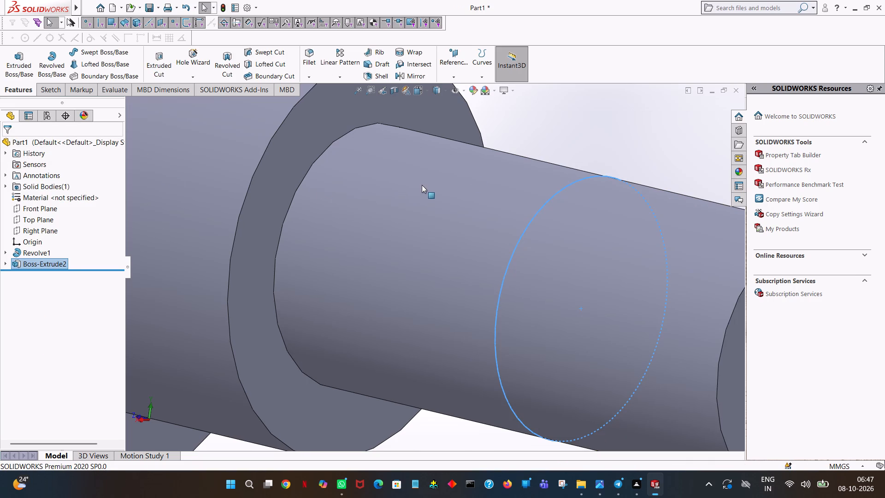
pyautogui.click(606, 144)
# Start an Extruded Cut with its sketch on the outer end face of the new boss, viewed normal to the sketch.
pyautogui.moveTo(636, 162); pyautogui.dragTo(583, 130, button='middle')
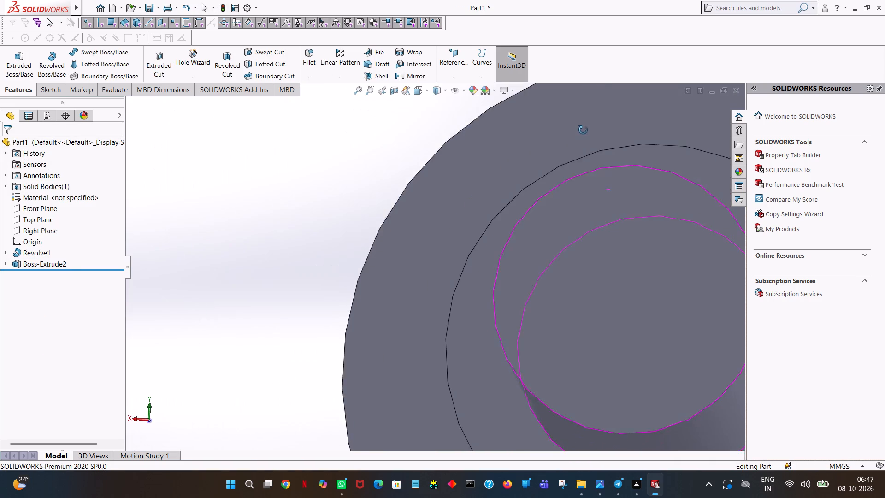
pyautogui.moveTo(583, 130); pyautogui.dragTo(574, 125, button='middle')
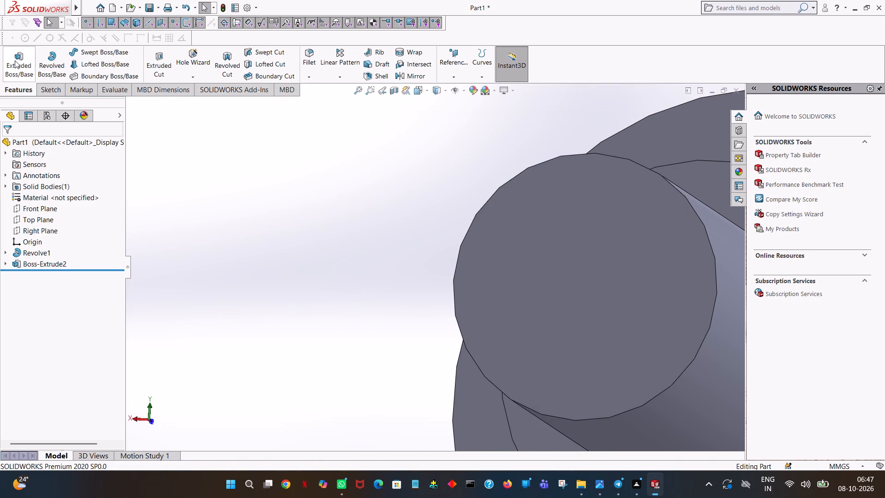
pyautogui.click(161, 65)
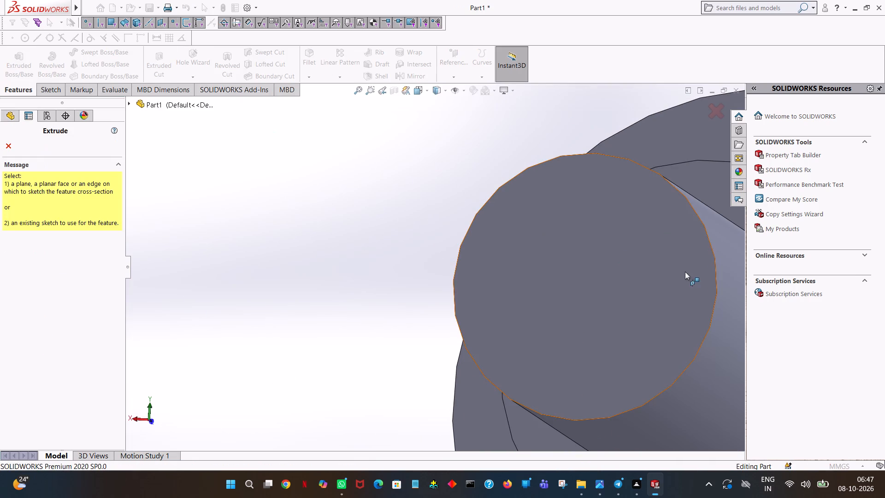
pyautogui.click(652, 267)
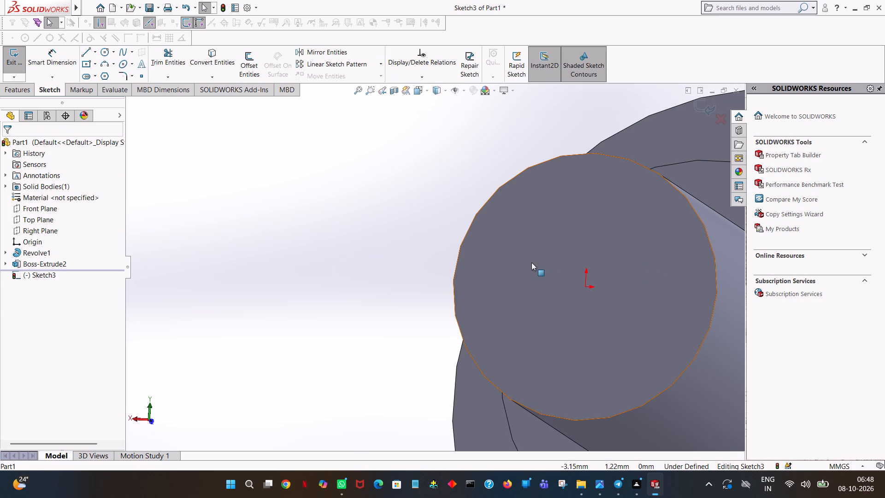
pyautogui.press('space')
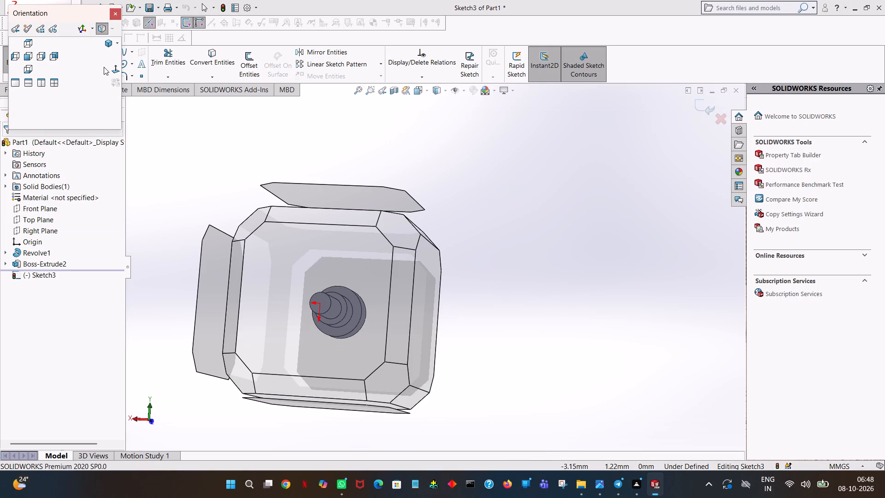
pyautogui.click(113, 69)
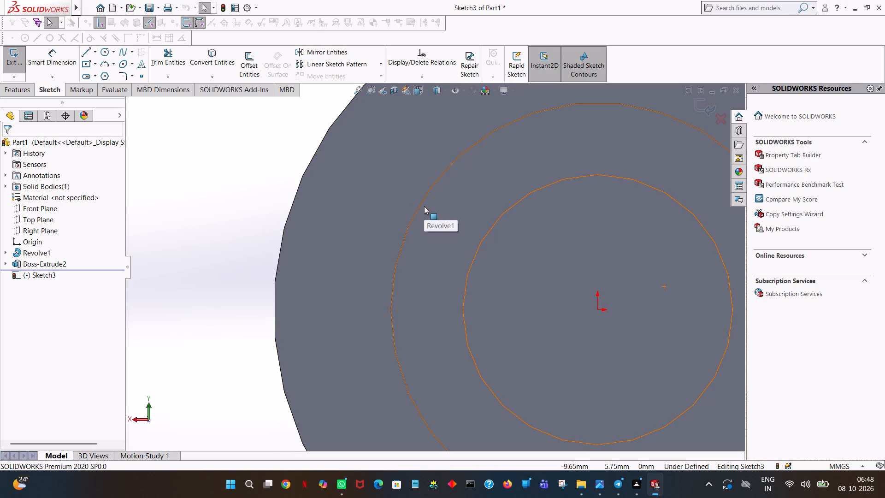
pyautogui.keyDown('ctrl'); pyautogui.moveTo(424, 206); pyautogui.dragTo(418, 206, button='middle'); pyautogui.keyUp('ctrl')
pyautogui.keyDown('ctrl'); pyautogui.middleClick(345, 207); pyautogui.keyUp('ctrl')
pyautogui.keyDown('ctrl'); pyautogui.middleClick(345, 207); pyautogui.keyUp('ctrl')
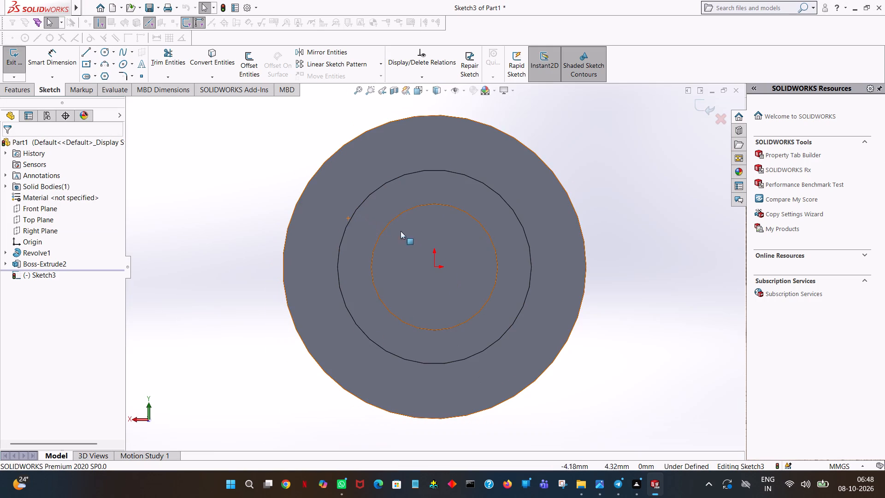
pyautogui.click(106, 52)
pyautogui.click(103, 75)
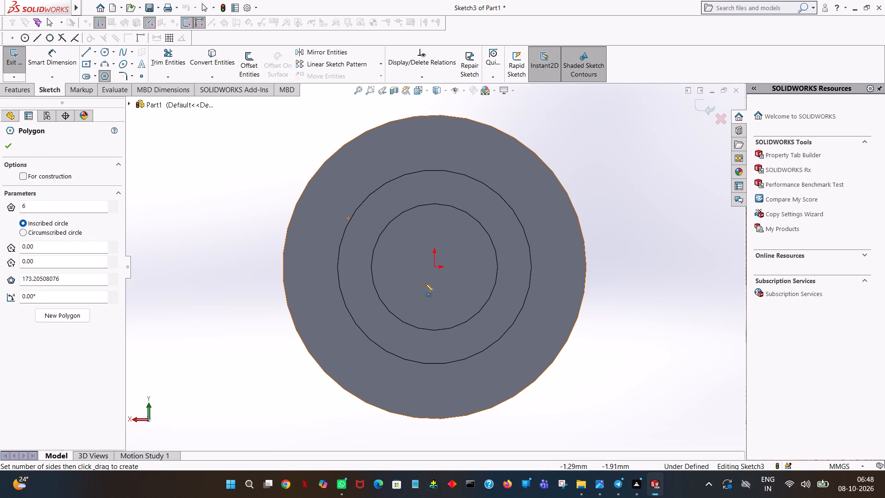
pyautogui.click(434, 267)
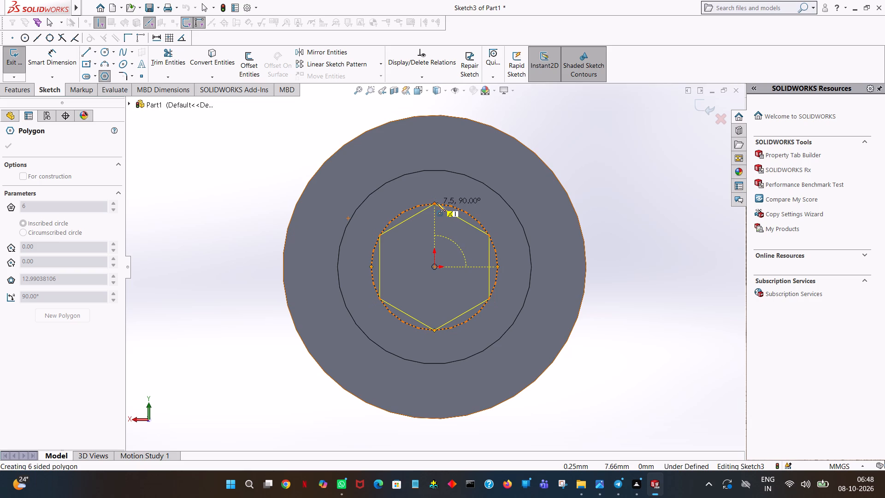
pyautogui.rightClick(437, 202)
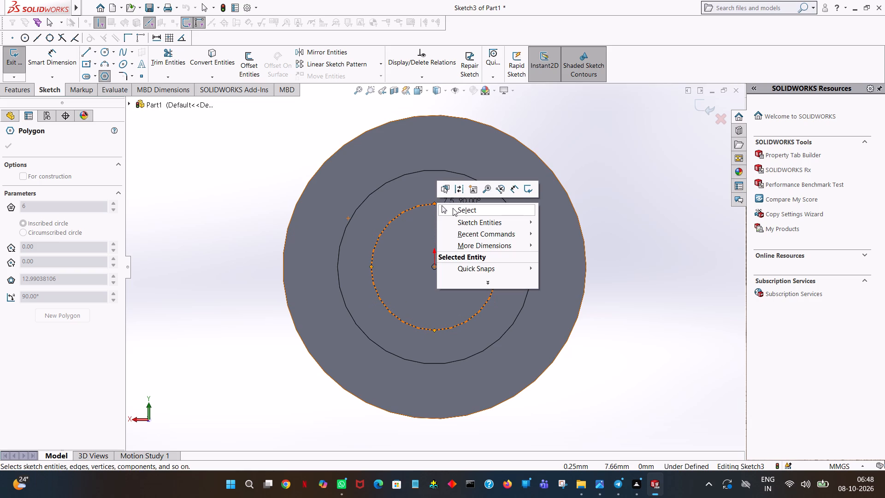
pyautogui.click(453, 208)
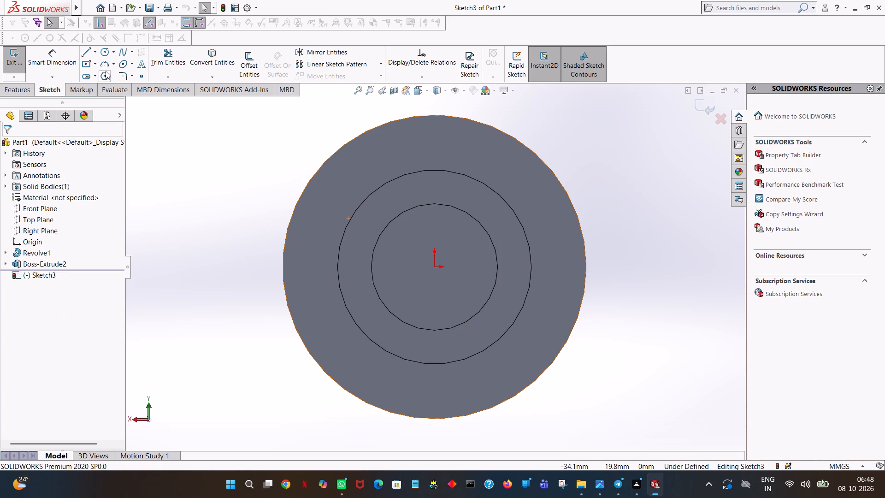
# Sketch a hexagon centred on the origin with a 15 mm circumscribed circle at 90°, its top vertex on the face edge.
pyautogui.click(106, 74)
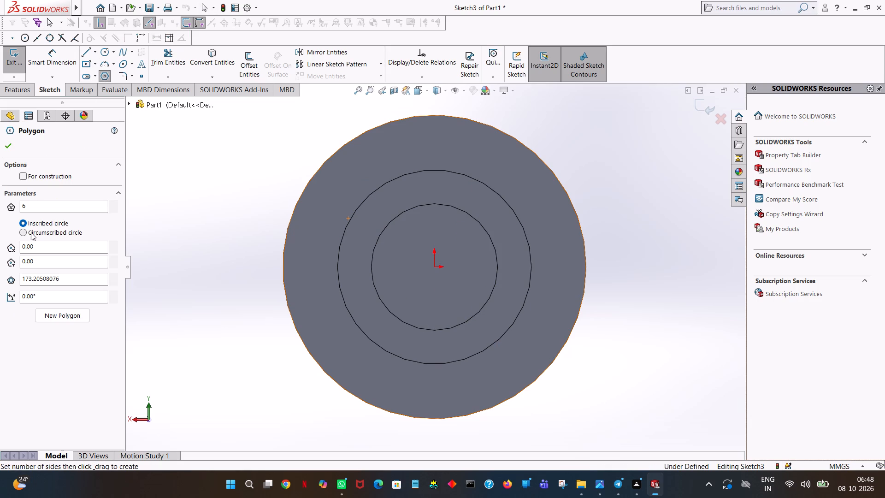
pyautogui.click(29, 232)
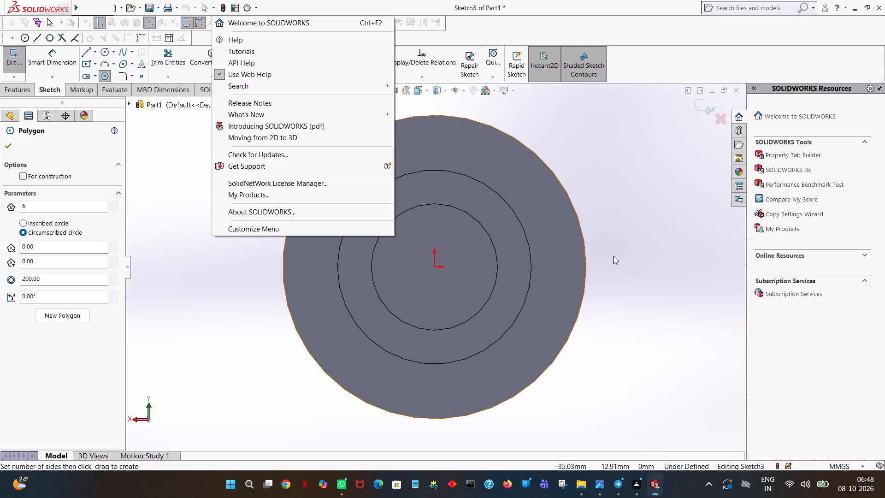
pyautogui.click(434, 267)
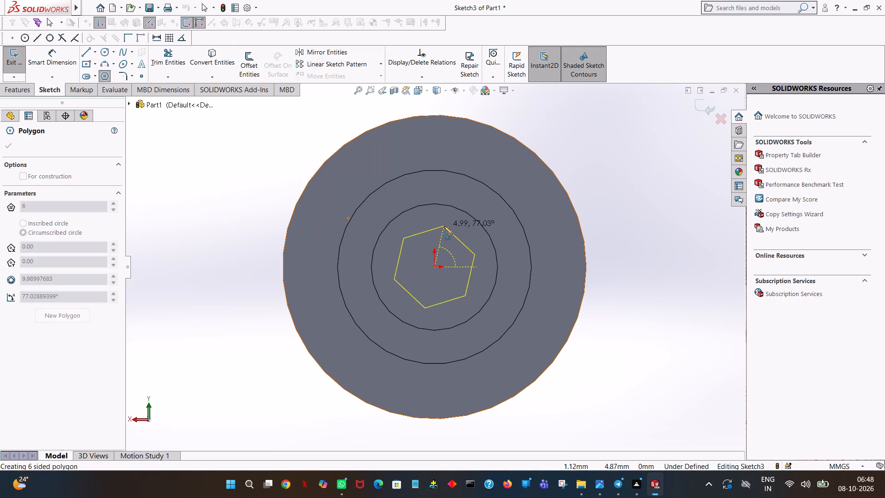
pyautogui.click(434, 204)
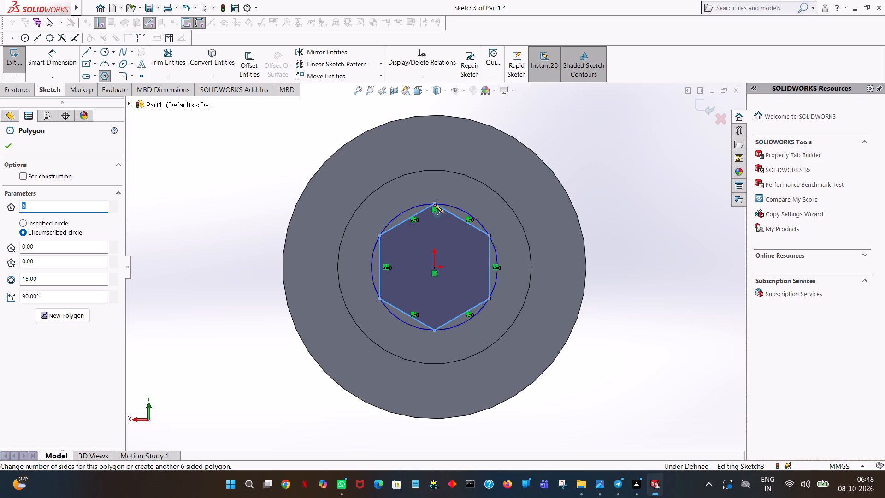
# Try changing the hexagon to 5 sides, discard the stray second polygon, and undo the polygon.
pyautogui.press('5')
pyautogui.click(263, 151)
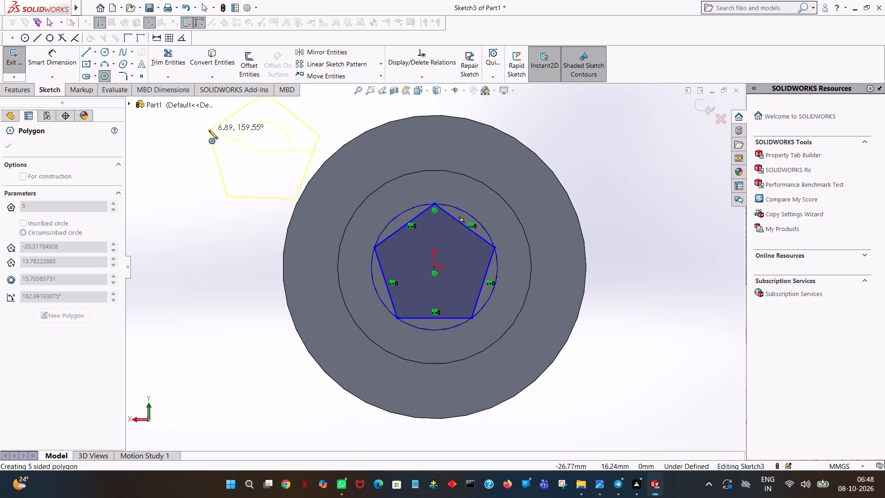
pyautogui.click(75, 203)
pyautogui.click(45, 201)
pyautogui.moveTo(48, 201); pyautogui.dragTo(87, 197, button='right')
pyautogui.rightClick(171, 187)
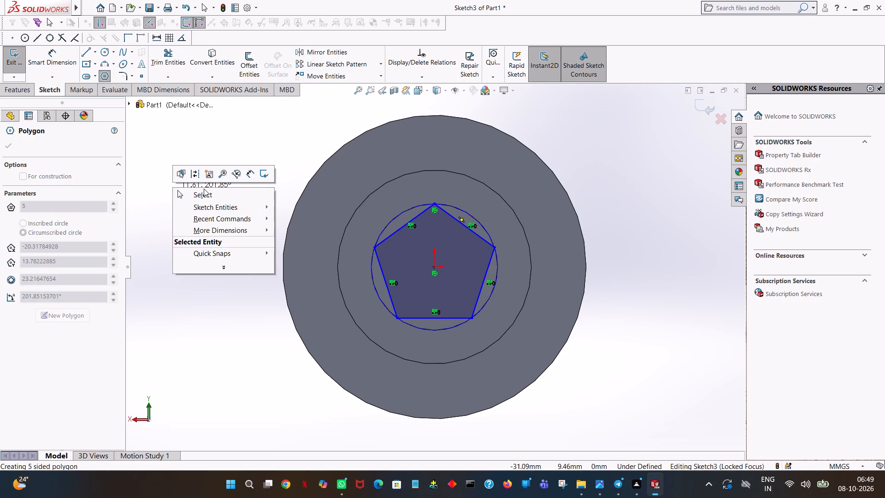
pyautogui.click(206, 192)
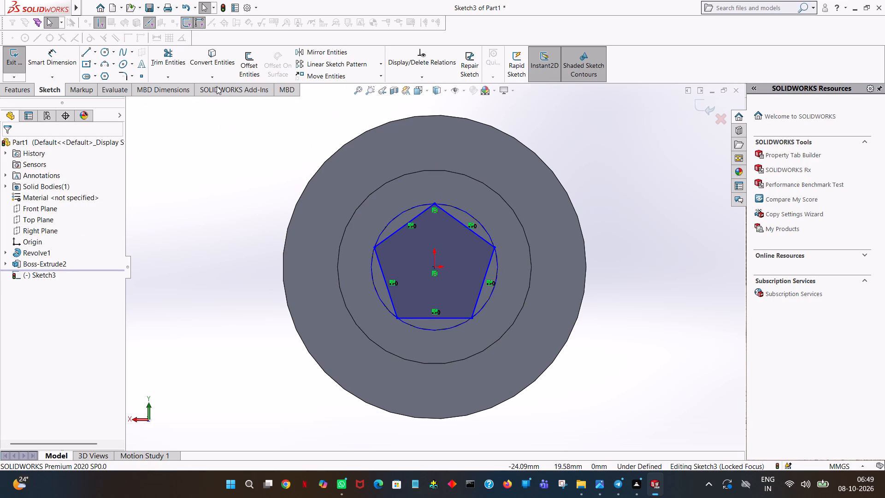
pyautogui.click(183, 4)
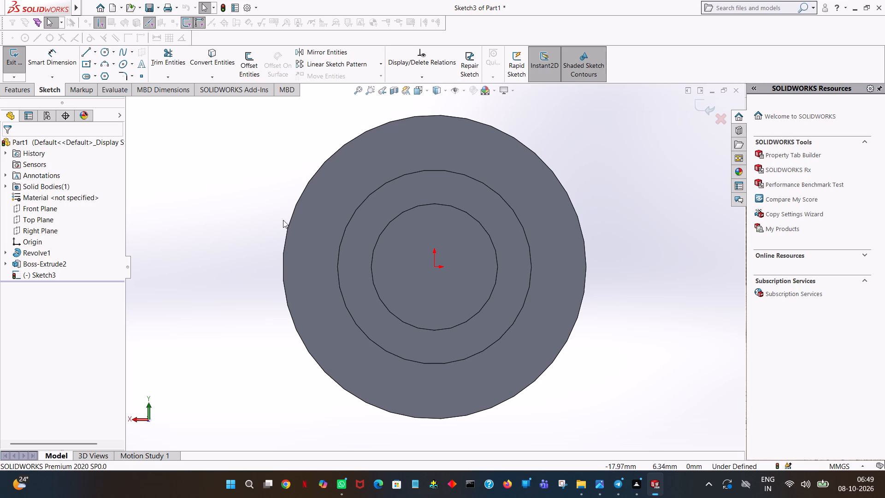
# Sketch a 4-sided polygon centred on the origin with a 15 mm circumscribed circle at 90°, its top vertex on the face edge.
pyautogui.click(99, 71)
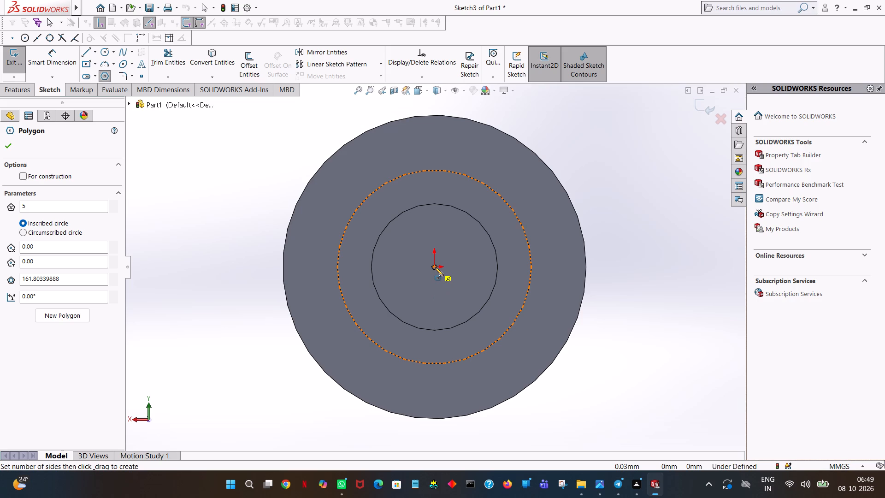
pyautogui.click(435, 267)
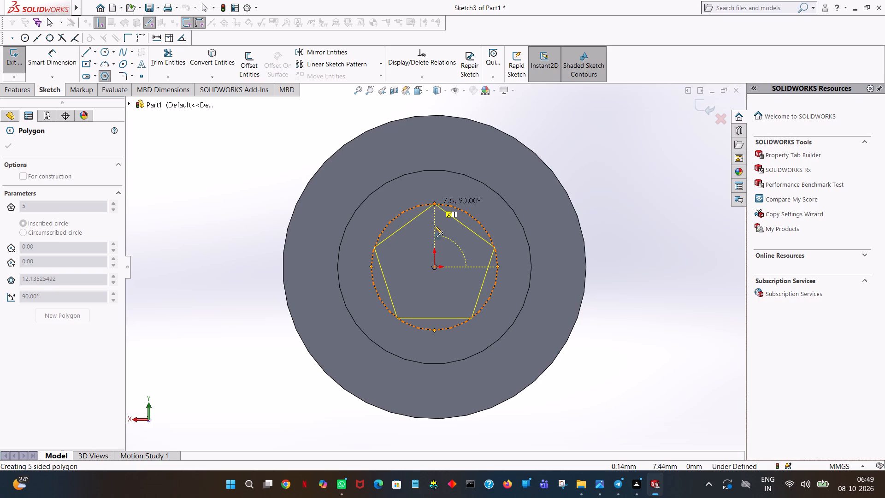
pyautogui.click(52, 230)
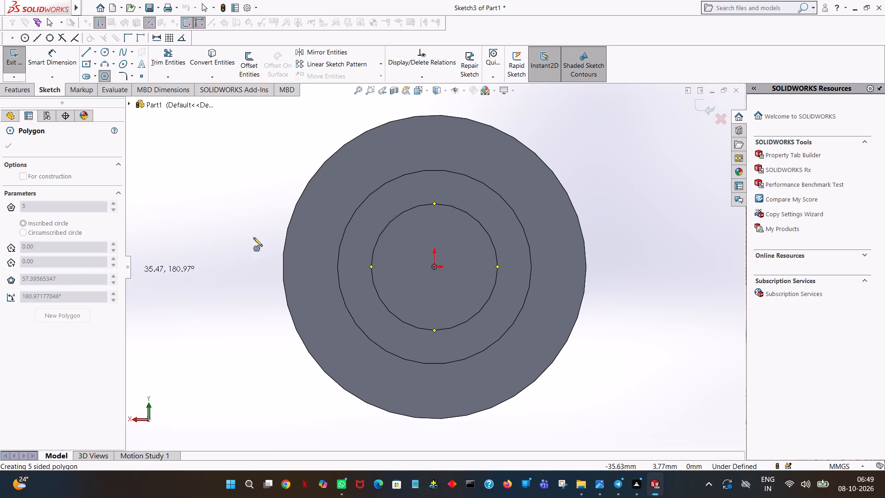
pyautogui.click(436, 204)
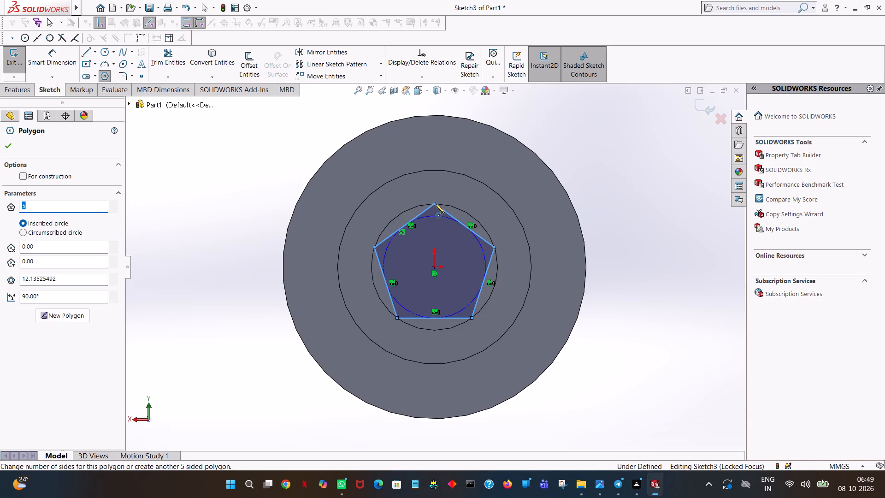
pyautogui.click(21, 230)
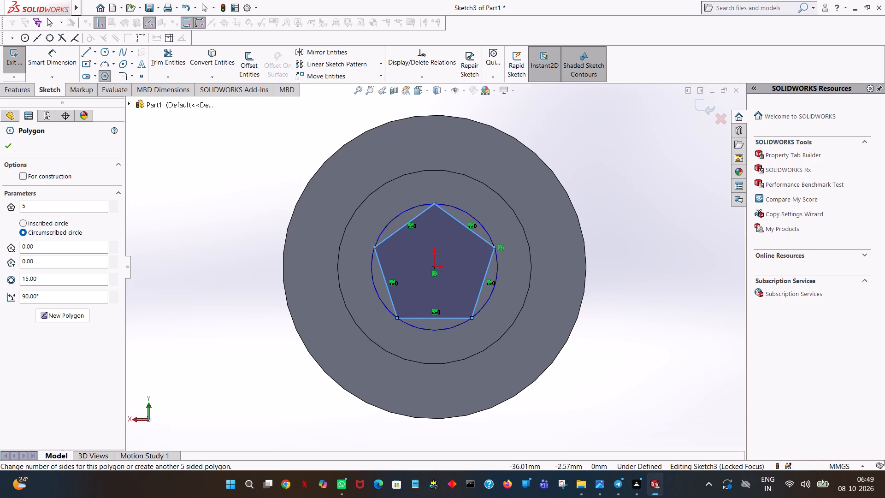
pyautogui.click(56, 204)
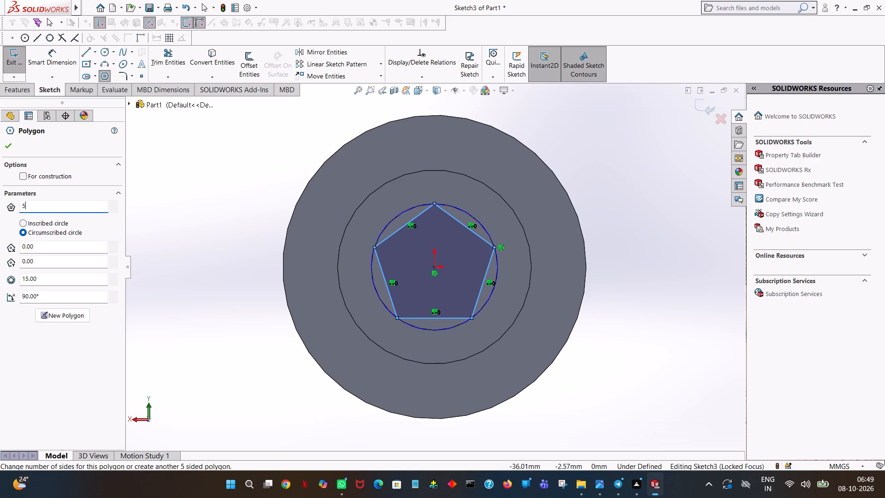
pyautogui.click(56, 204)
pyautogui.press('4')
pyautogui.click(103, 191)
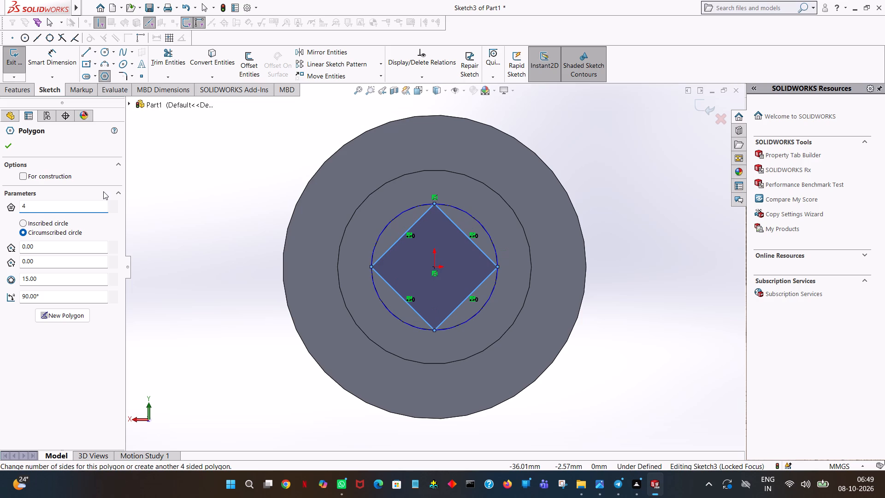
pyautogui.click(106, 189)
# Sketch a circle of about 5.3 mm radius centred on the origin, tangent to the square's sides.
pyautogui.click(104, 48)
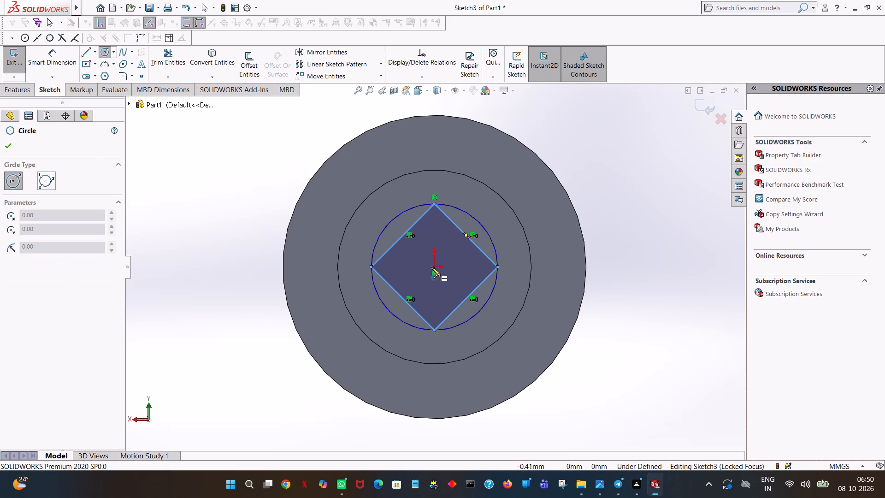
pyautogui.click(436, 266)
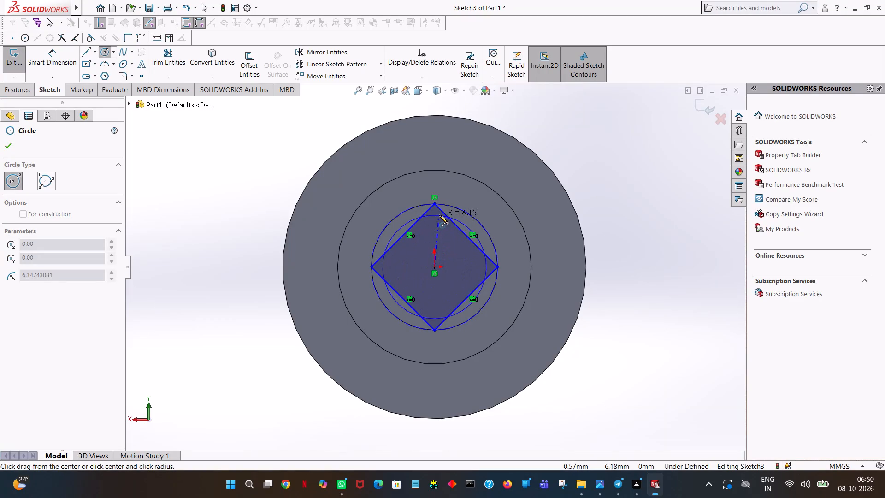
pyautogui.click(466, 297)
pyautogui.rightClick(466, 297)
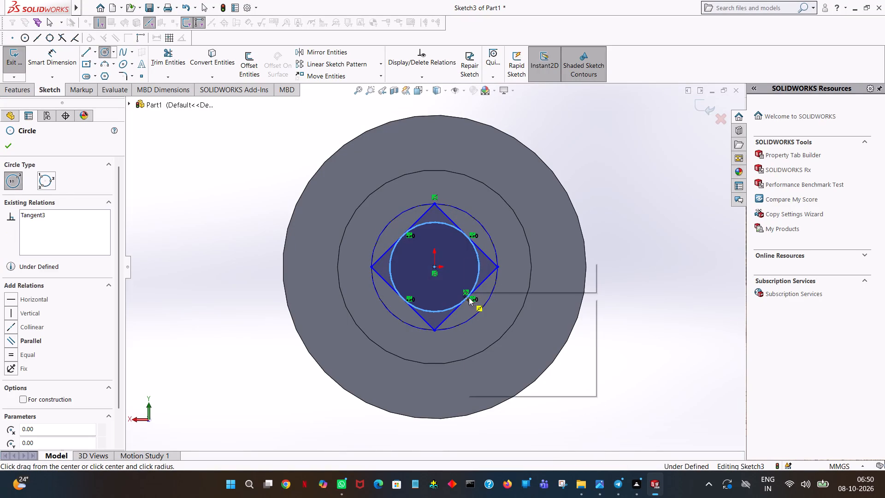
pyautogui.click(484, 304)
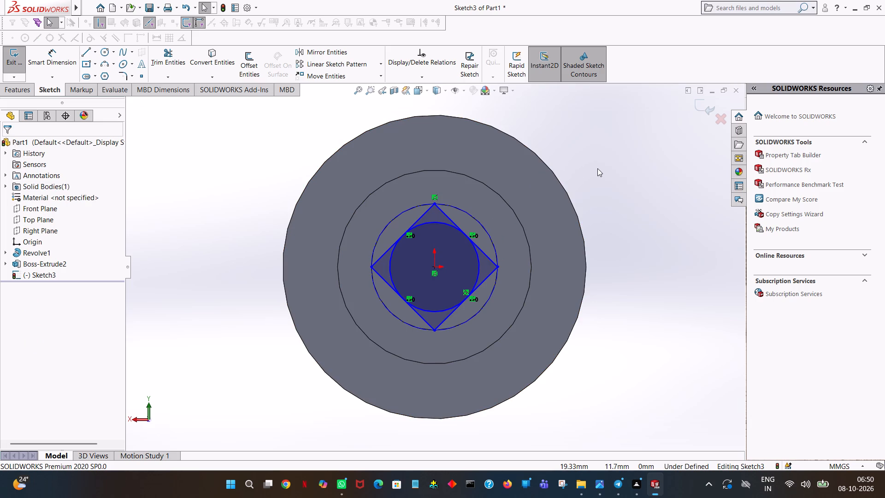
pyautogui.click(598, 168)
# Sketch a 7.5 mm radius circle centred on the origin, passing through the square's corners along the boss outline.
pyautogui.click(103, 50)
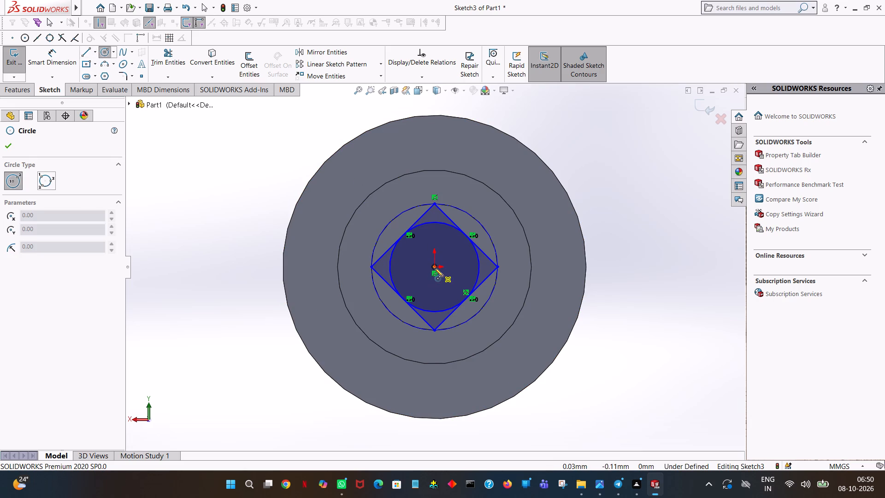
pyautogui.click(435, 267)
pyautogui.click(488, 236)
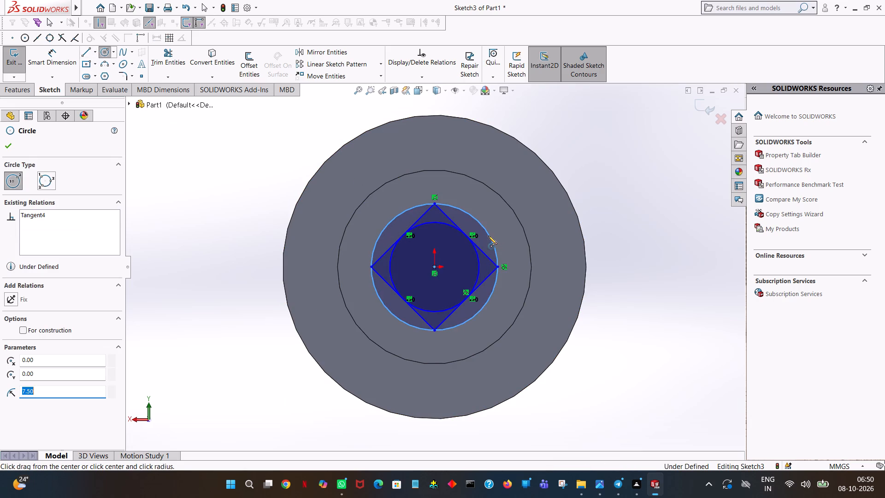
pyautogui.rightClick(488, 236)
pyautogui.click(501, 241)
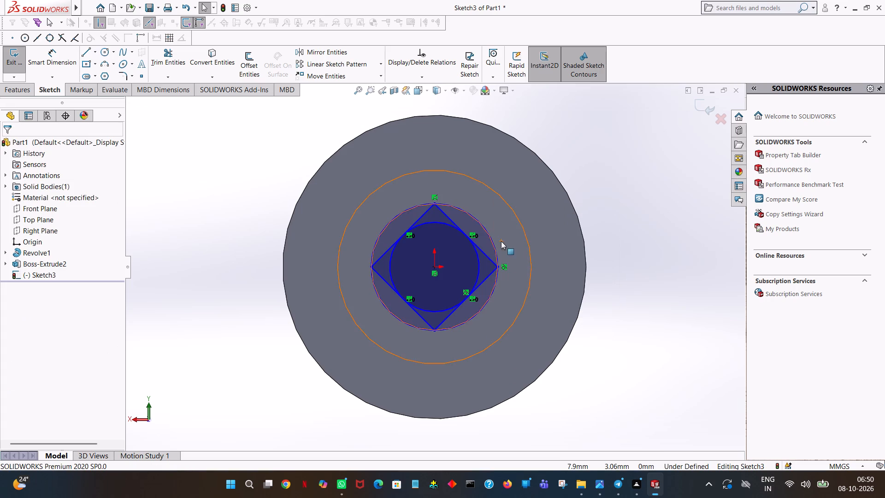
# Extrude-cut the four regions between the square and the outer circle 16 mm blind into the boss.
pyautogui.click(21, 94)
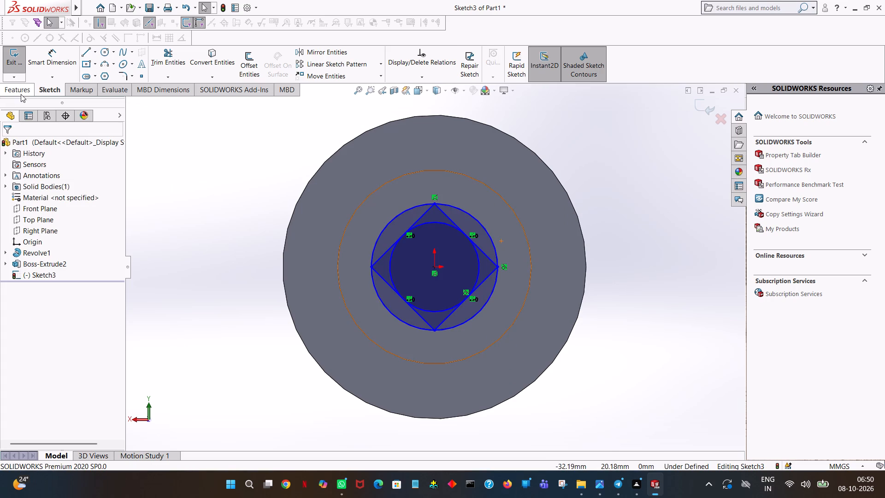
pyautogui.click(154, 67)
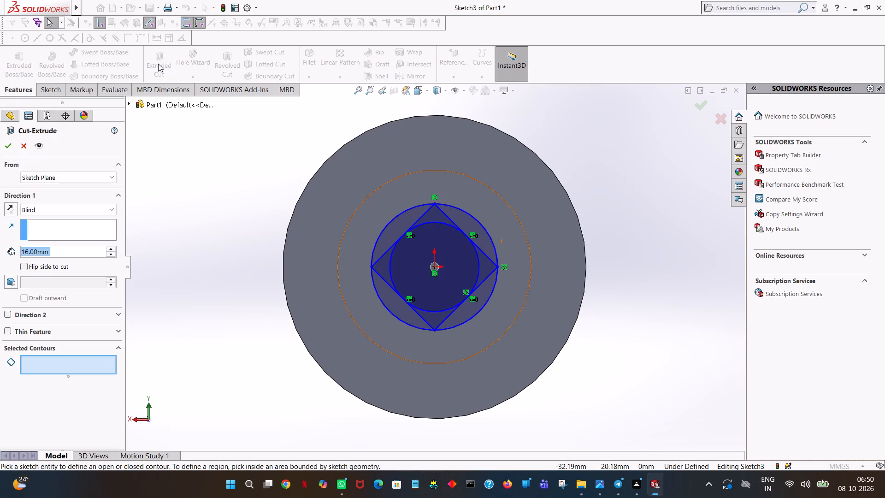
pyautogui.click(408, 223)
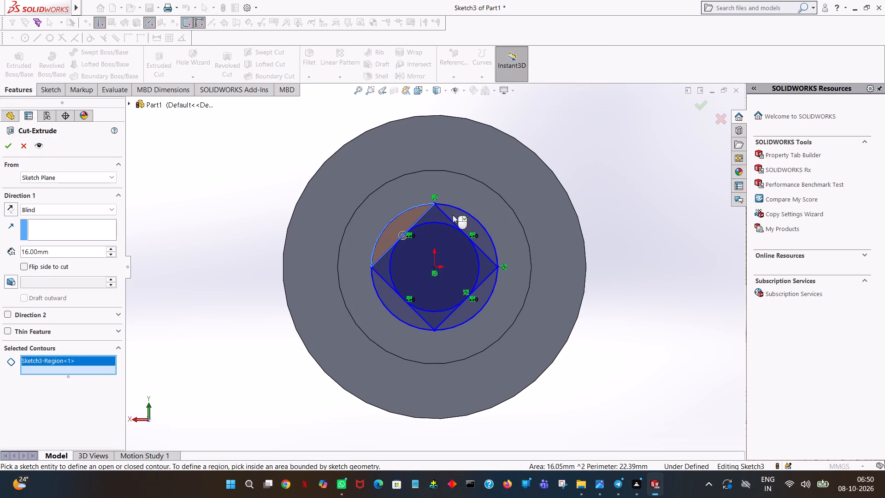
pyautogui.click(460, 214)
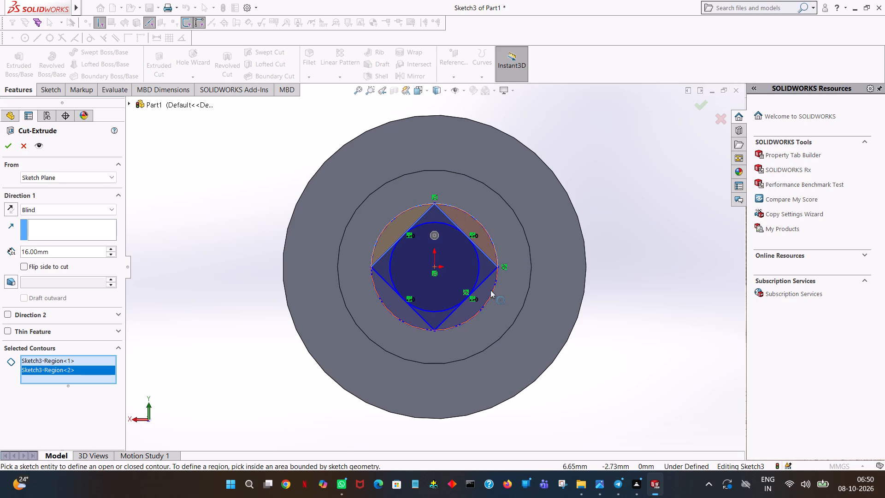
pyautogui.click(479, 294)
pyautogui.click(391, 307)
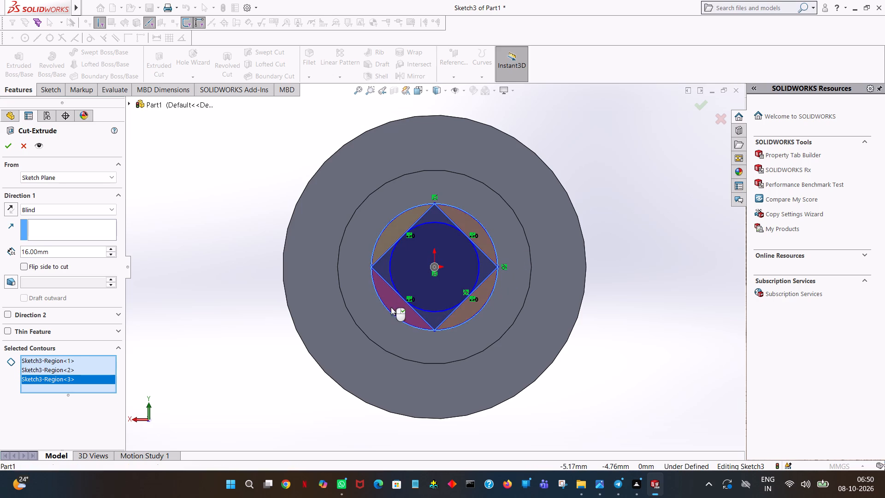
pyautogui.moveTo(276, 305); pyautogui.dragTo(305, 255, button='middle')
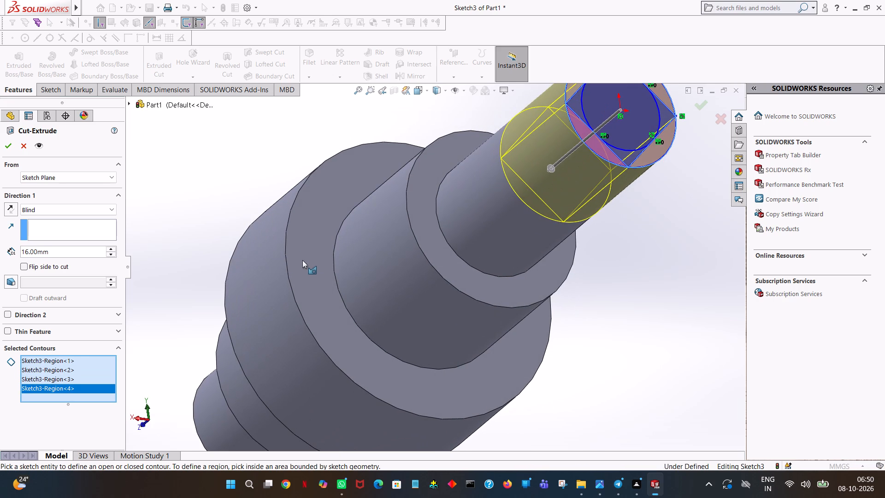
pyautogui.click(9, 150)
pyautogui.click(164, 181)
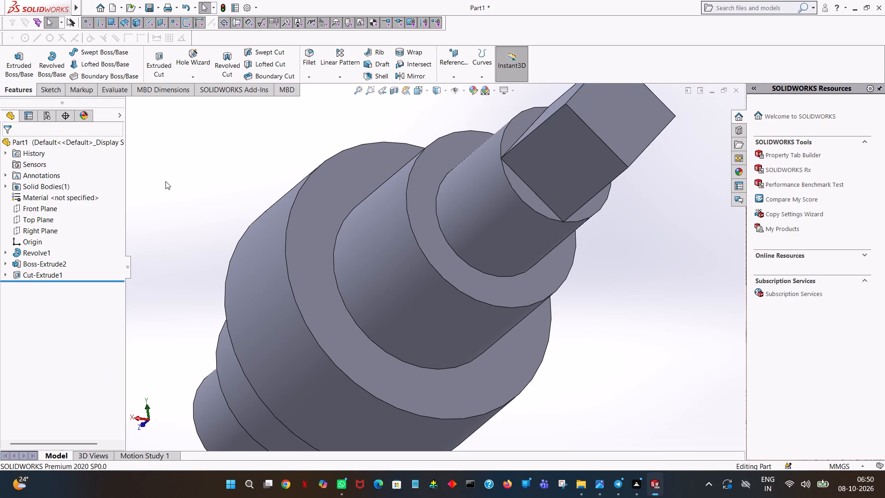
# Sketch a circle of about 5.3 mm radius on the square end face, centred on the origin and touching the square's sides.
pyautogui.moveTo(241, 184); pyautogui.dragTo(226, 243, button='middle')
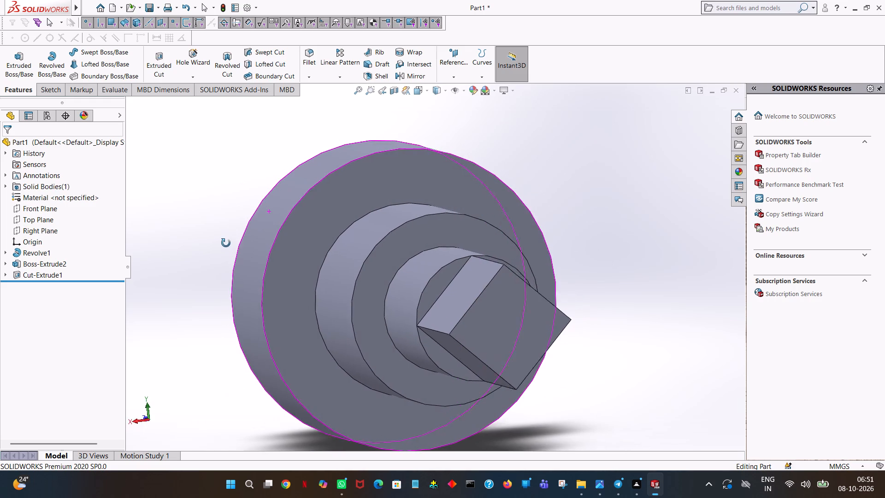
pyautogui.moveTo(226, 243); pyautogui.dragTo(216, 213, button='middle')
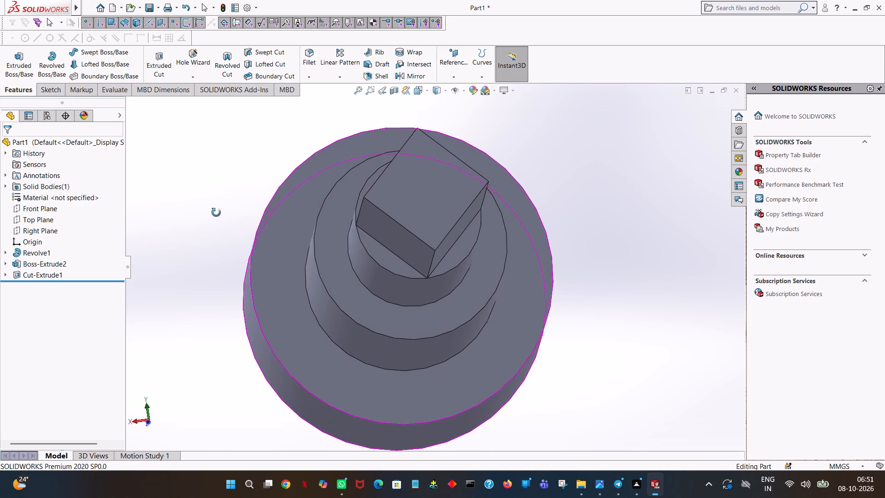
pyautogui.moveTo(216, 213); pyautogui.dragTo(217, 241, button='middle')
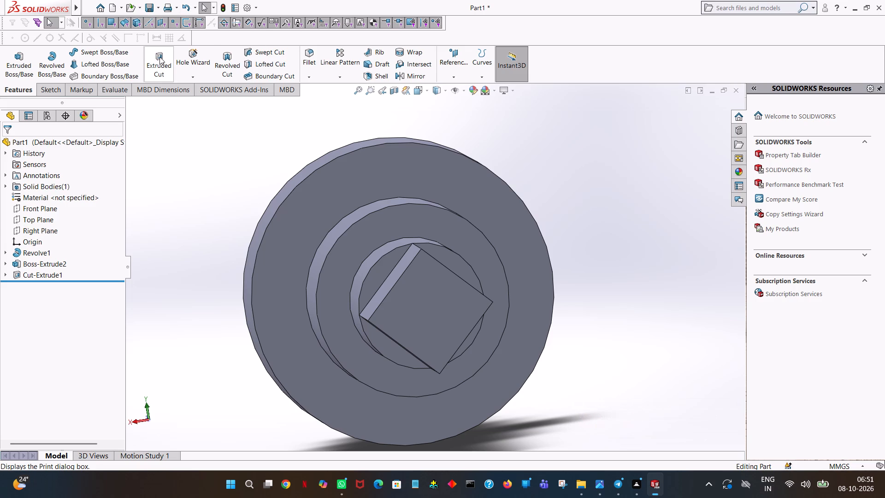
pyautogui.click(27, 69)
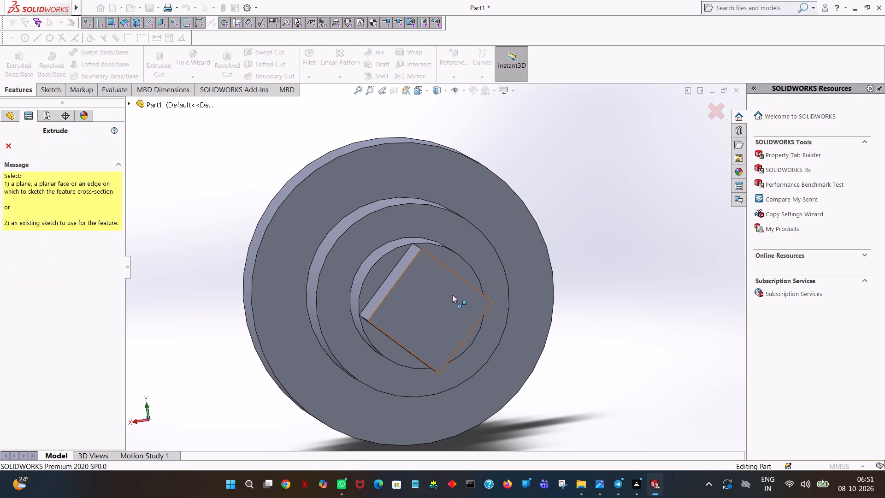
pyautogui.click(452, 295)
pyautogui.press('space')
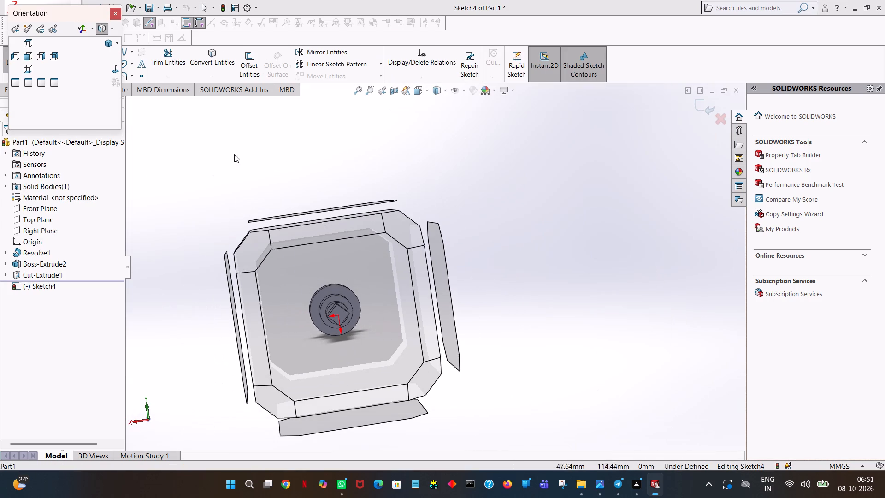
pyautogui.click(116, 71)
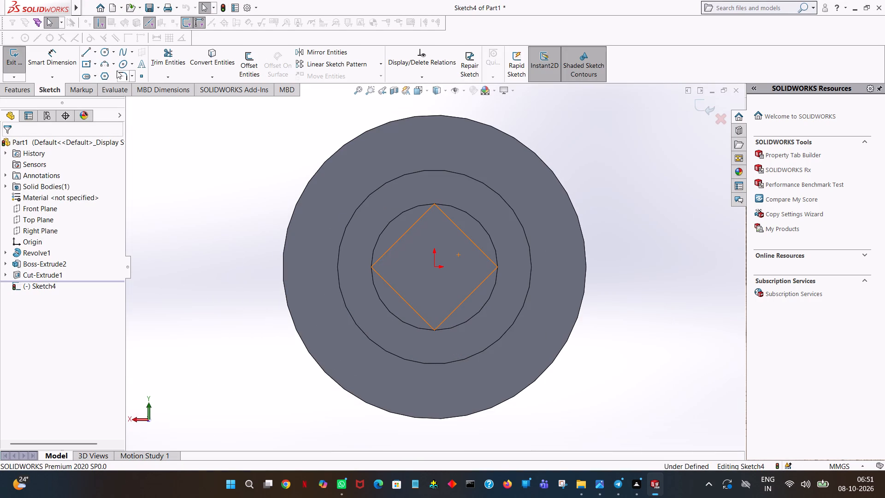
pyautogui.click(100, 52)
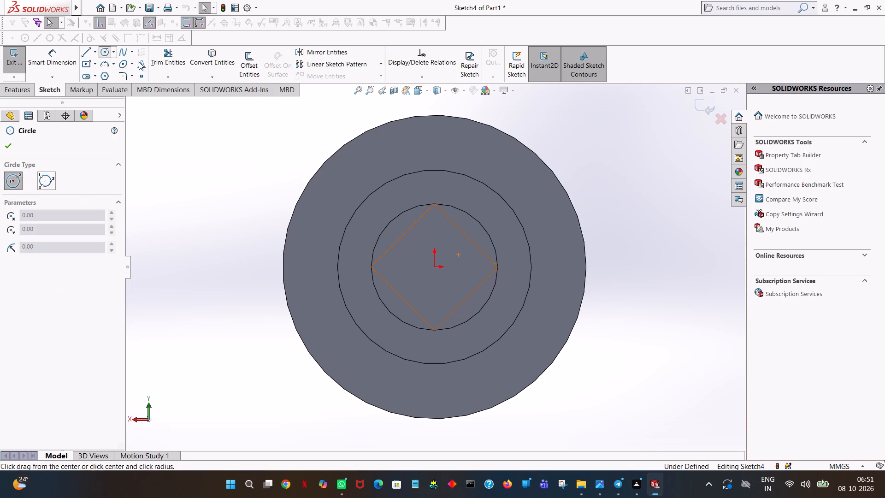
pyautogui.click(435, 267)
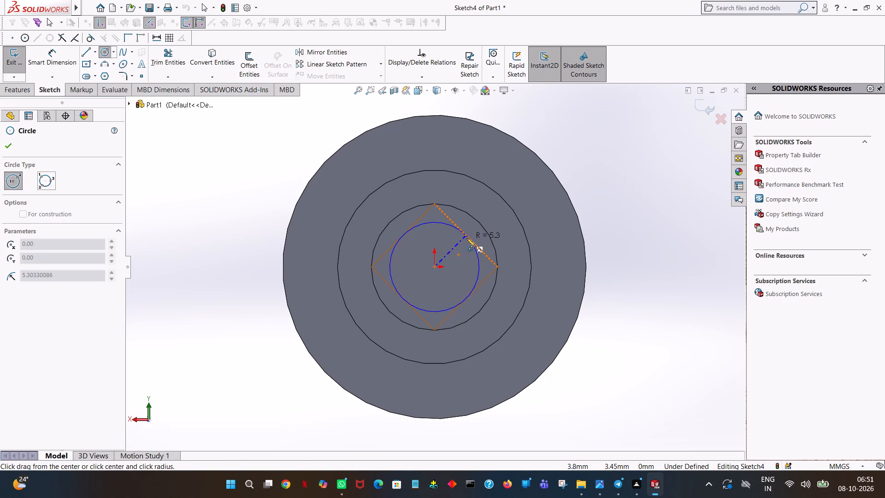
pyautogui.click(466, 238)
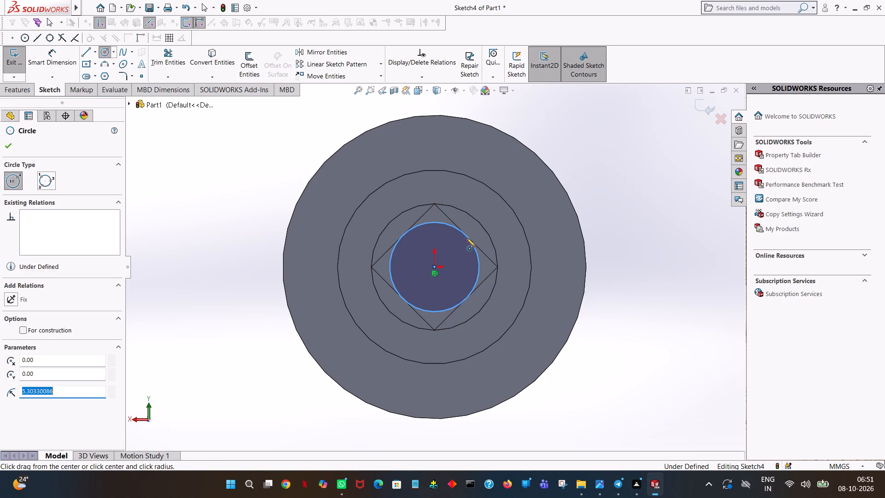
pyautogui.rightClick(466, 238)
pyautogui.click(488, 246)
pyautogui.click(614, 203)
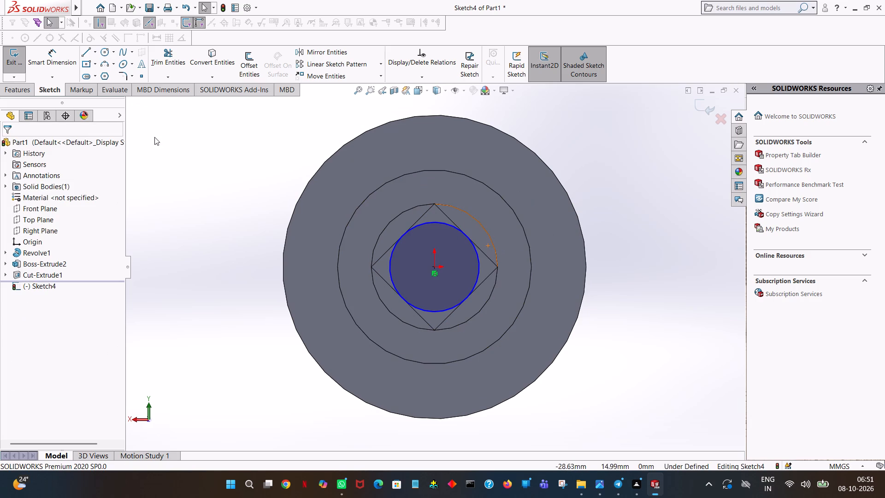
# Extrude the circle as a 1 mm blind boss merged with the square end.
pyautogui.click(26, 95)
pyautogui.click(29, 73)
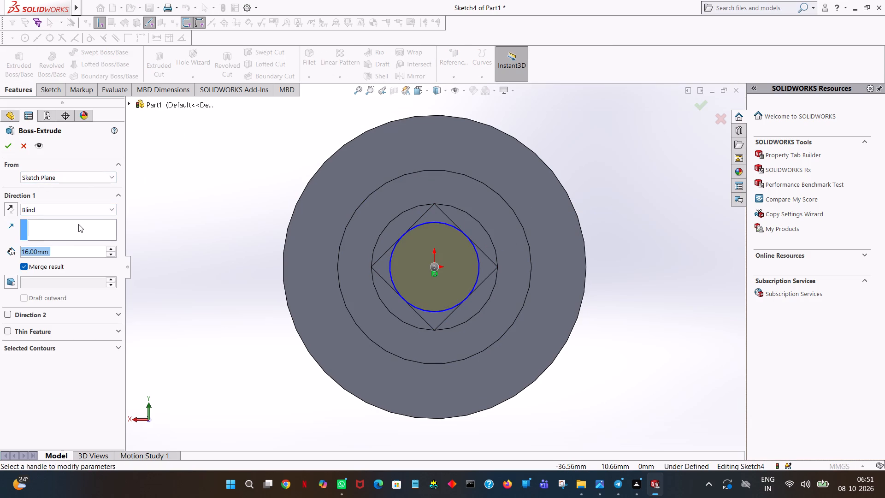
pyautogui.press('1')
pyautogui.click(206, 184)
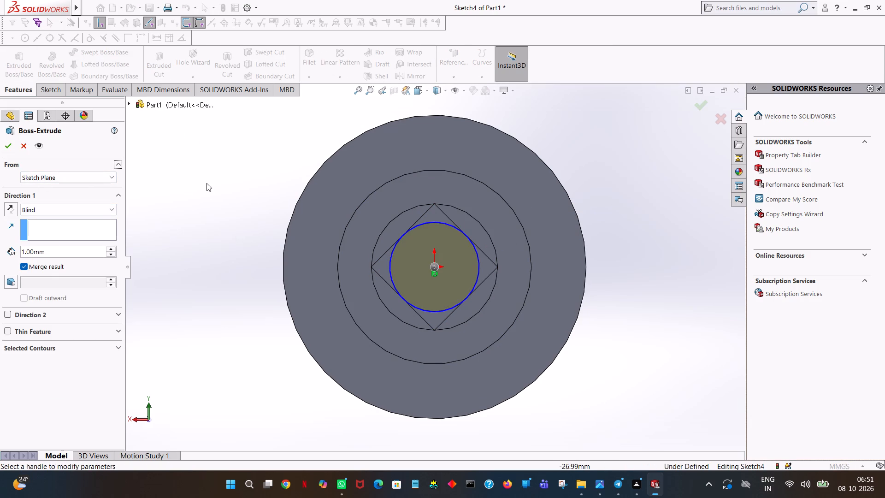
pyautogui.click(3, 147)
pyautogui.click(167, 160)
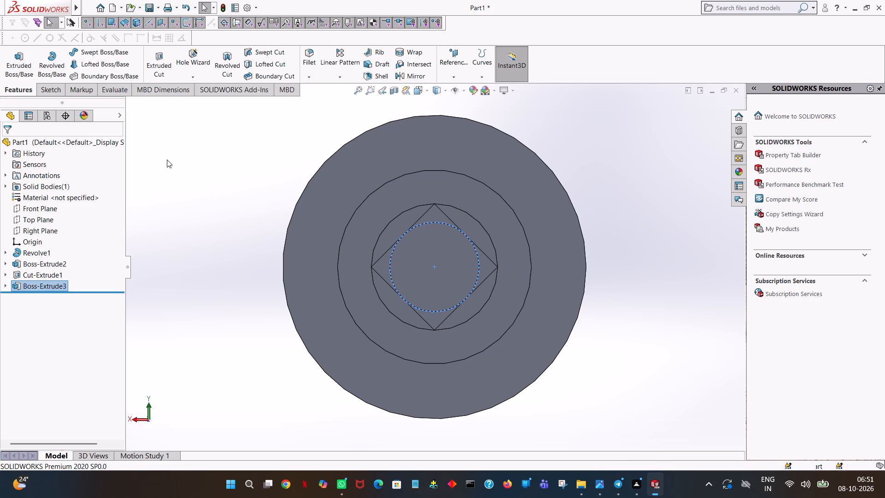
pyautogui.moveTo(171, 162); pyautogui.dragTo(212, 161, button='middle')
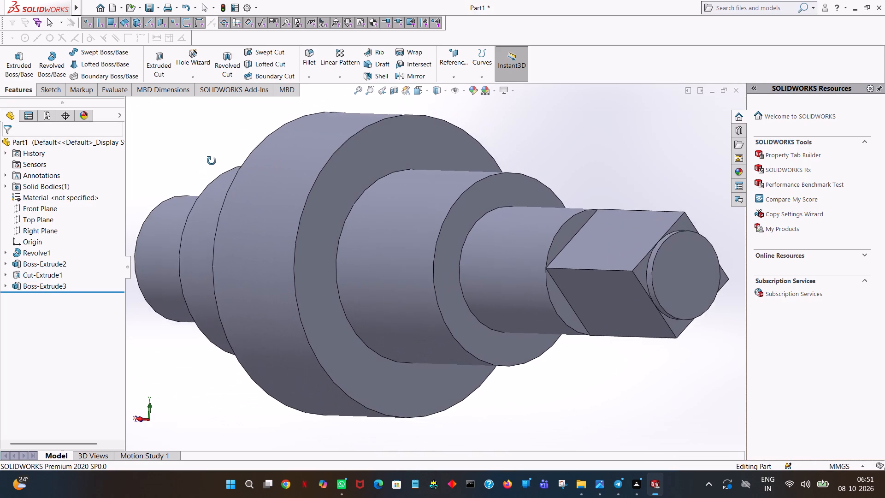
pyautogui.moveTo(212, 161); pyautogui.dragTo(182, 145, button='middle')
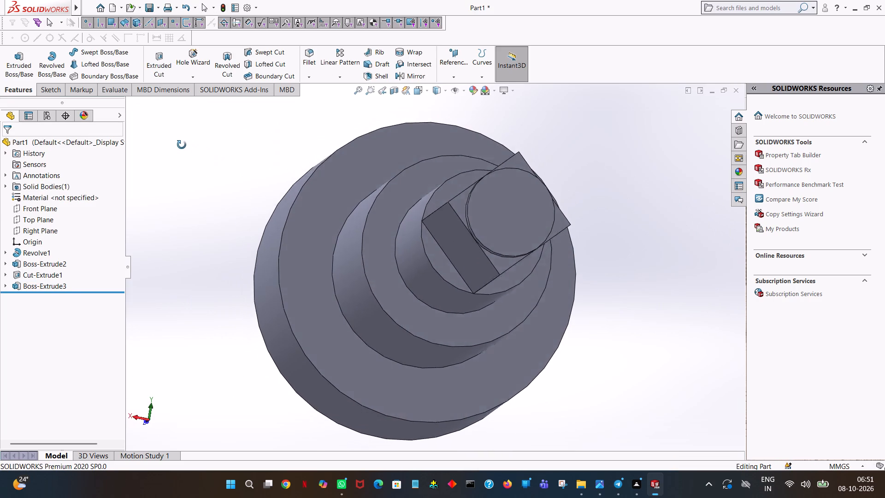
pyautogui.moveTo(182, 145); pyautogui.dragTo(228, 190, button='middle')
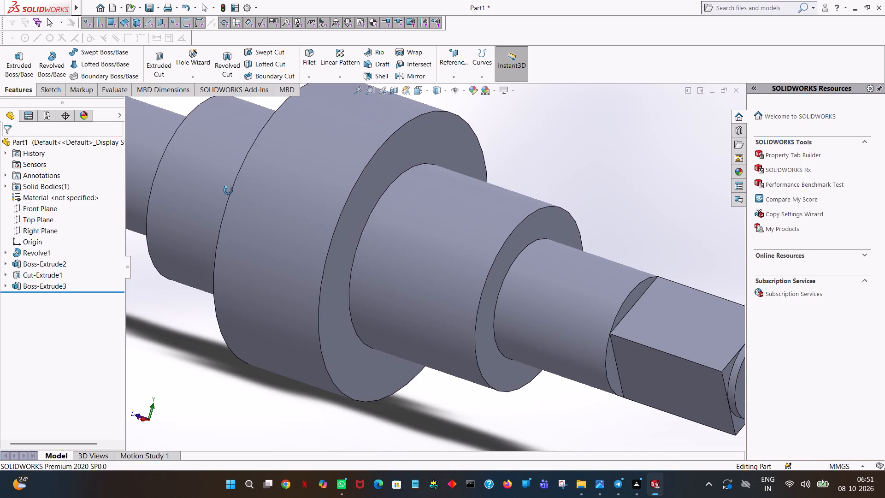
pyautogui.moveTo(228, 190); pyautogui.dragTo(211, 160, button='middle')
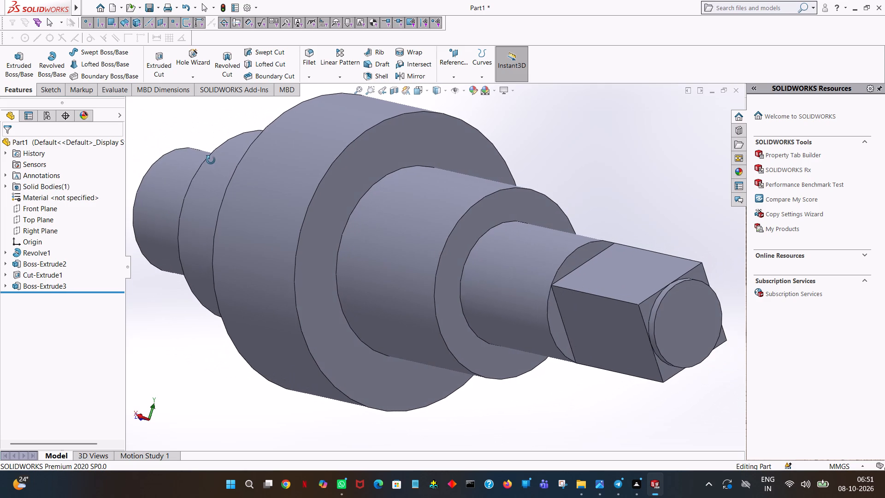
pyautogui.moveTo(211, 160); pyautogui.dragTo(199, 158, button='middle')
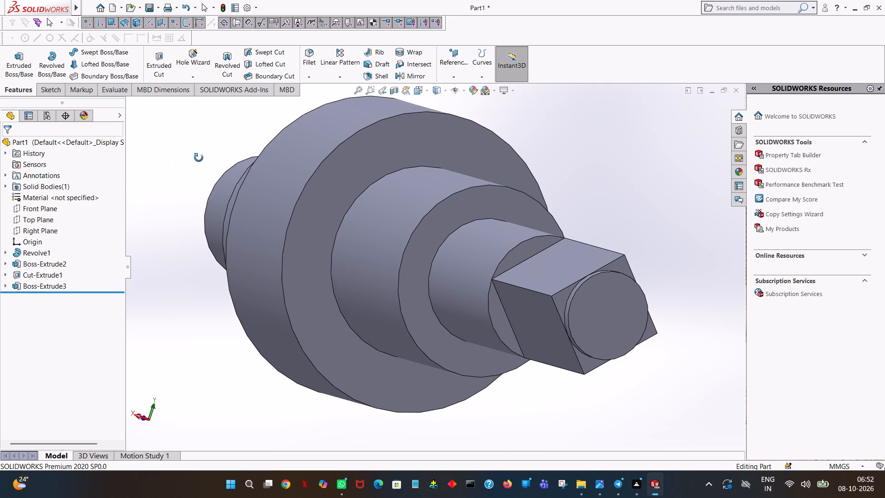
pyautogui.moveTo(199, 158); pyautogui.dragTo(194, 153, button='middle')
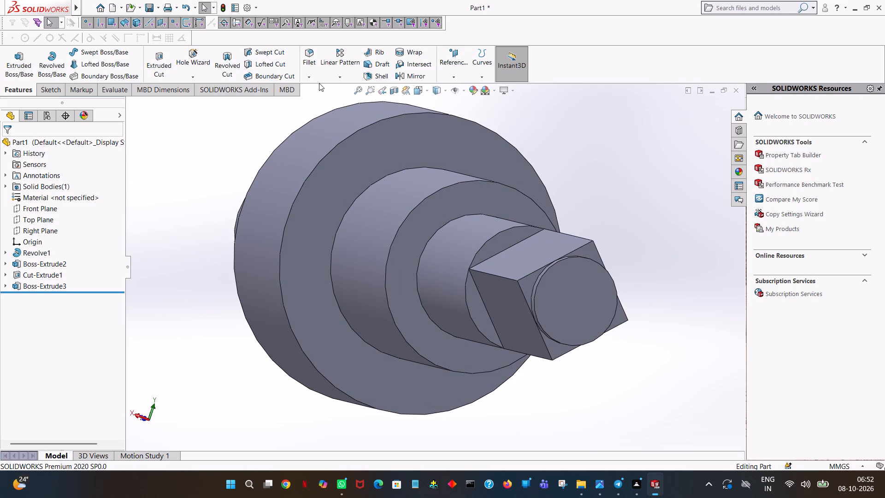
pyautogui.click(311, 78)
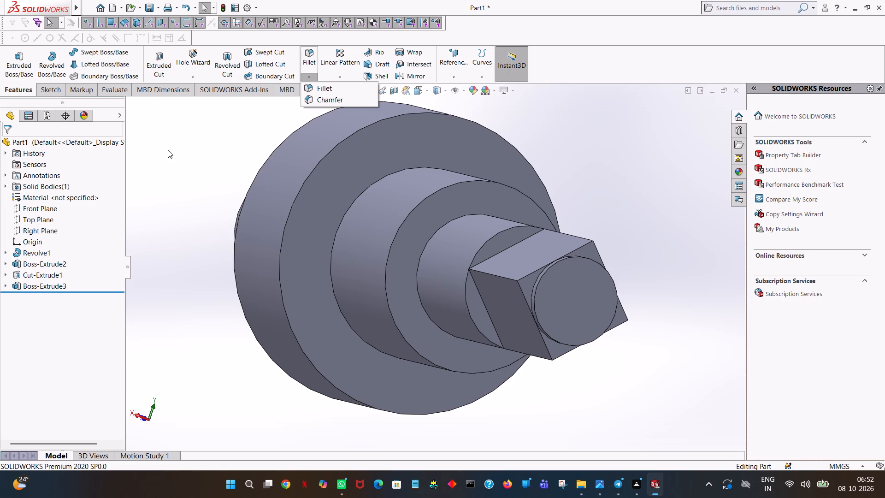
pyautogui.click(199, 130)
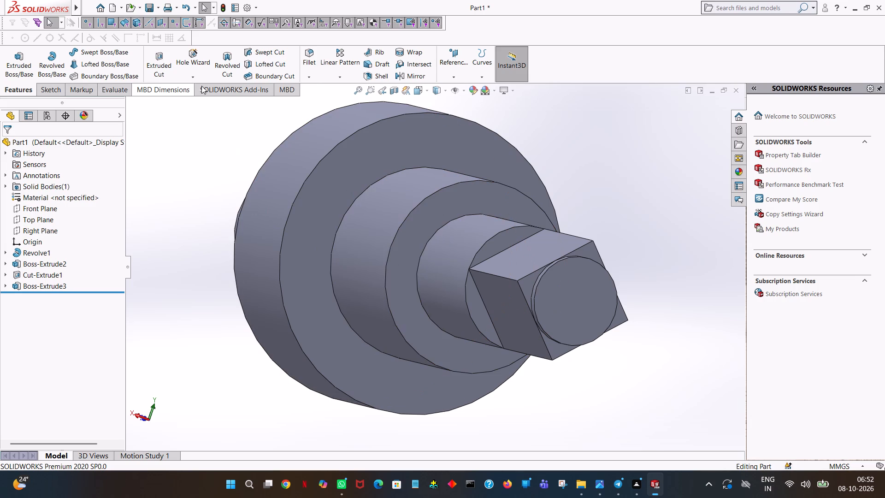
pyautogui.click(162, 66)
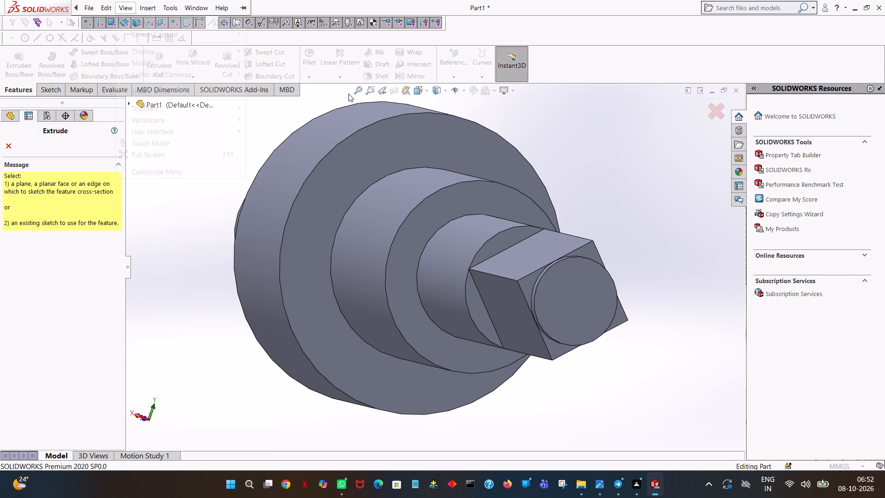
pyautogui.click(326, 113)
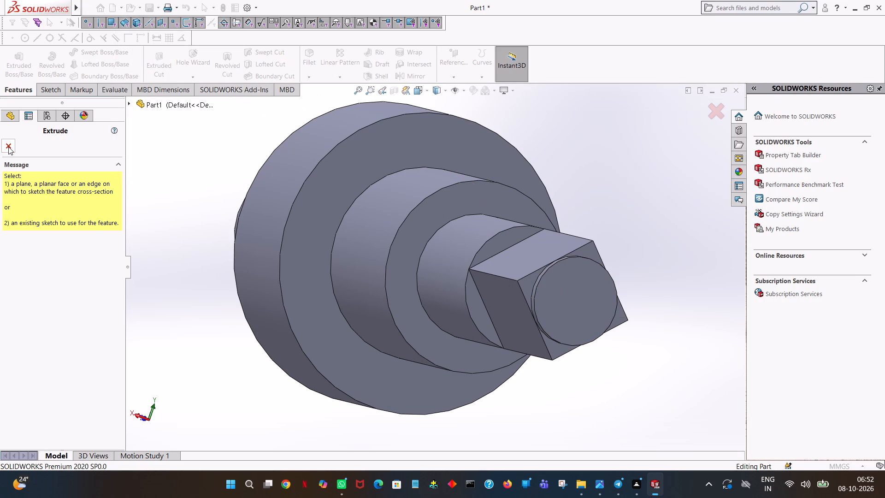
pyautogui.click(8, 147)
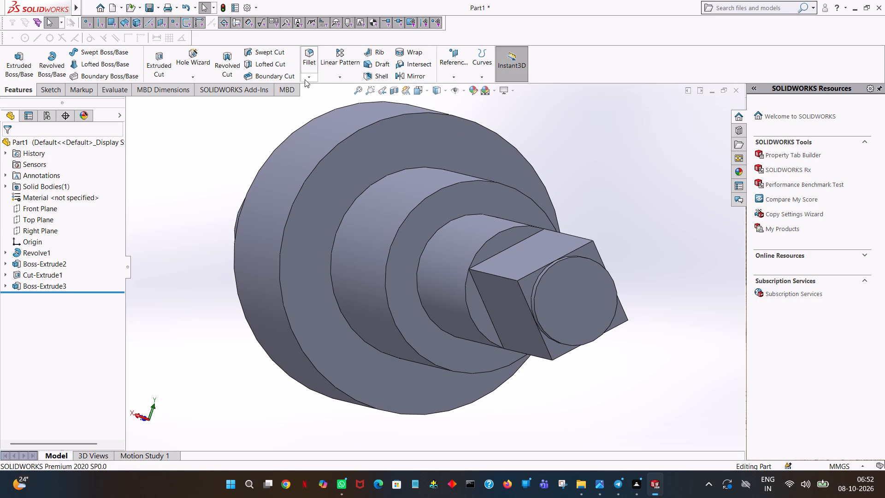
# Chamfer two opposite edges of the square end face with a 3 mm distance and a 30° angle.
pyautogui.click(305, 79)
pyautogui.click(319, 97)
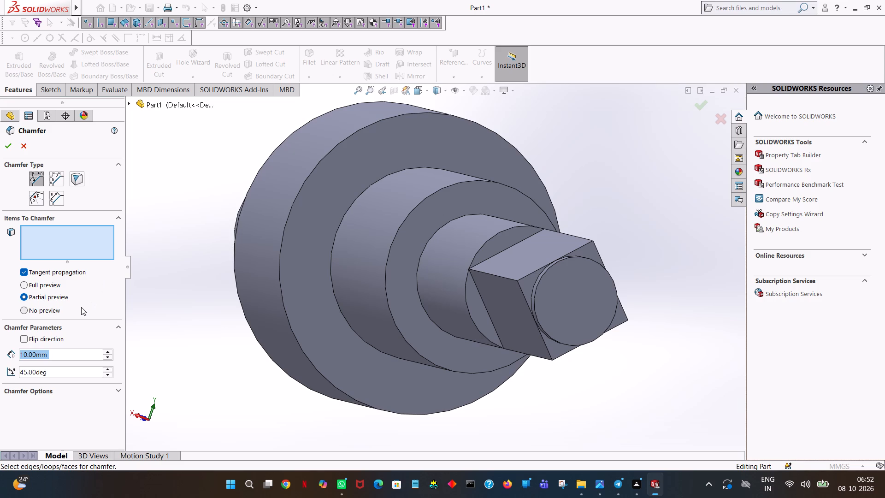
pyautogui.press('3')
pyautogui.click(181, 291)
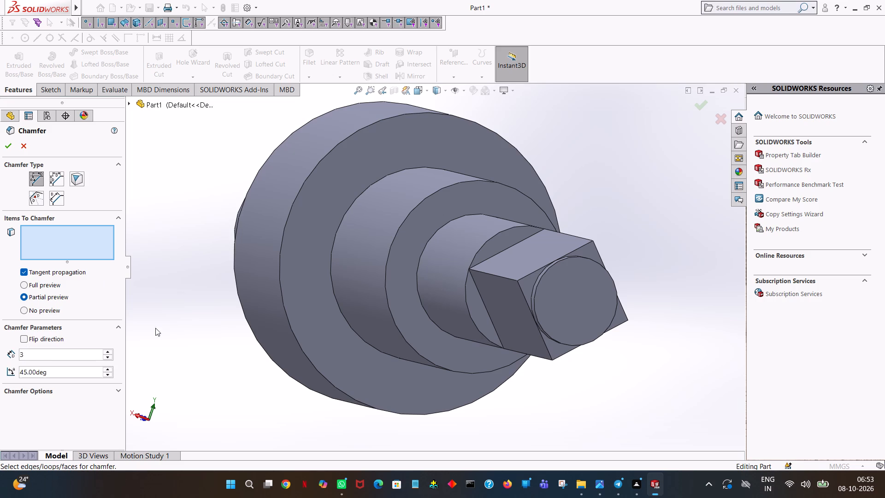
pyautogui.doubleClick(92, 376)
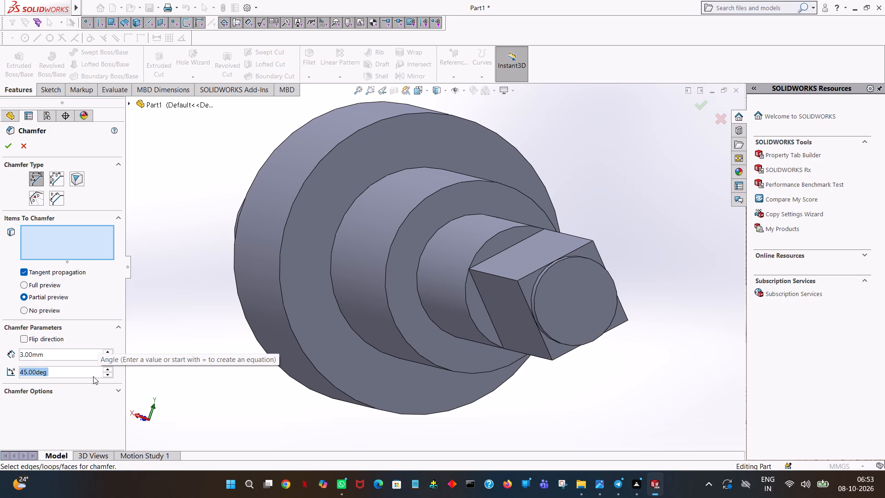
pyautogui.write('30')
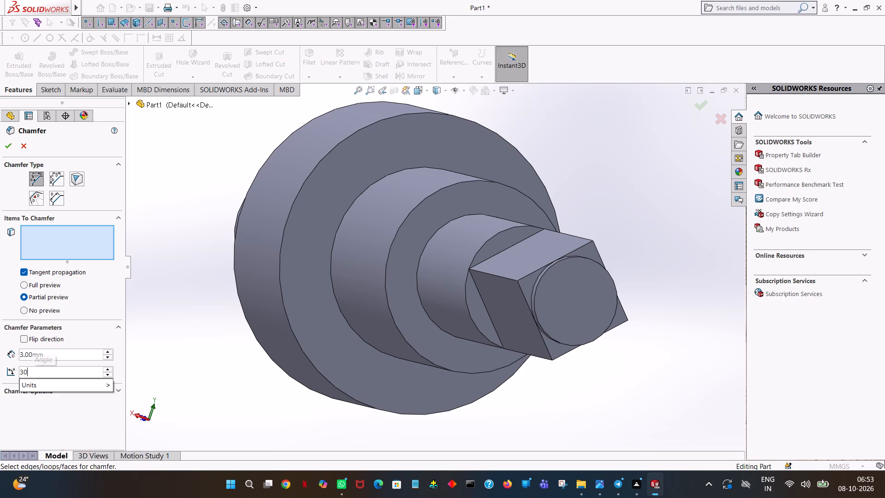
pyautogui.click(199, 210)
pyautogui.keyDown('ctrl'); pyautogui.scroll(-5, 528, 291); pyautogui.keyUp('ctrl')
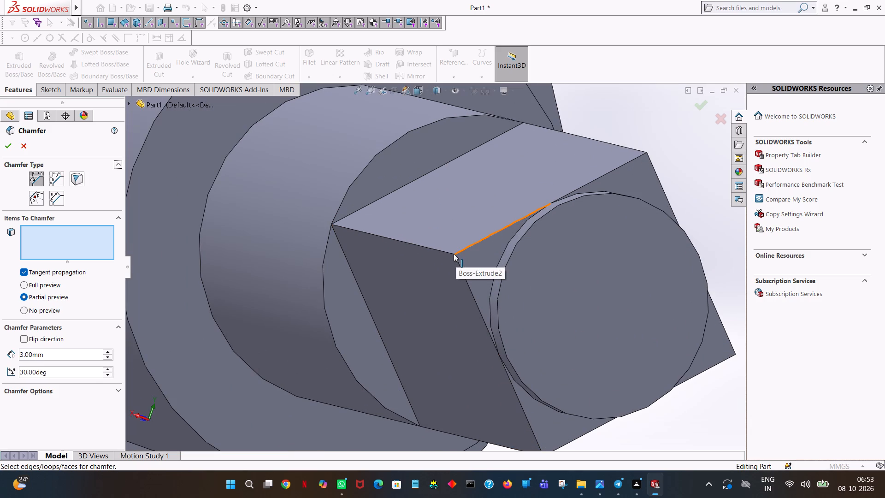
pyautogui.click(453, 254)
pyautogui.moveTo(460, 313); pyautogui.dragTo(457, 303, button='middle')
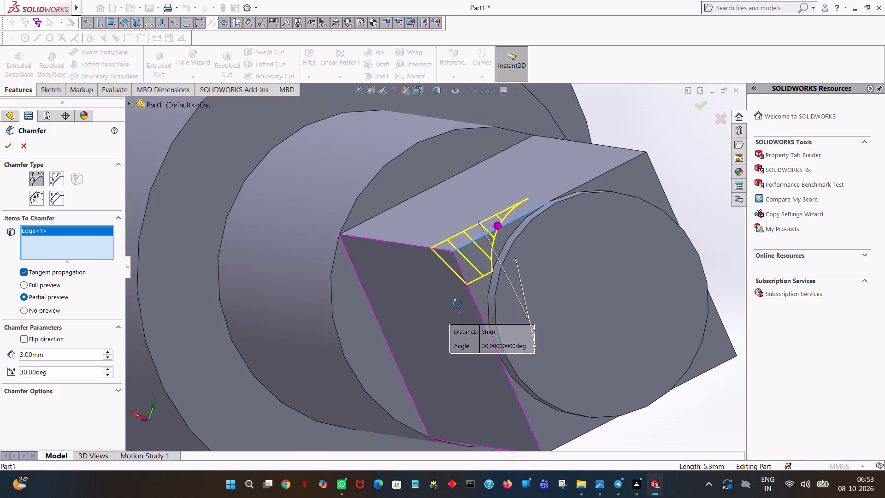
pyautogui.moveTo(457, 303); pyautogui.dragTo(470, 207, button='middle')
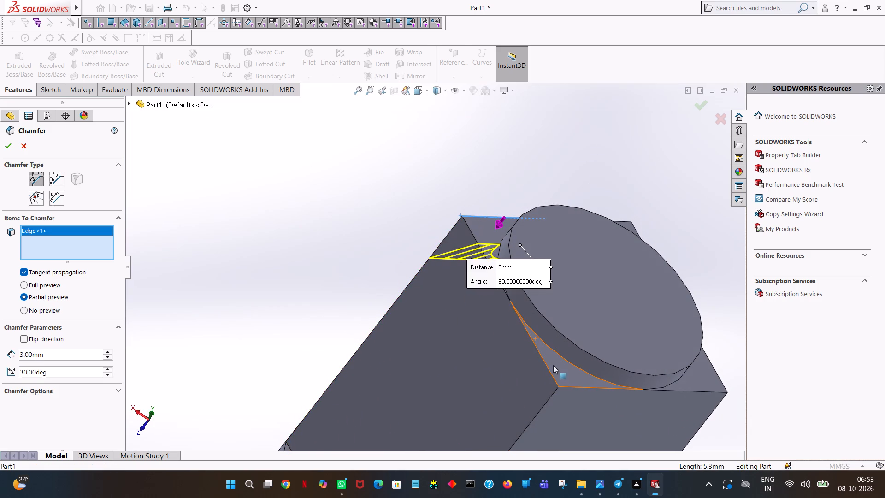
pyautogui.click(557, 387)
pyautogui.middleClick(575, 398)
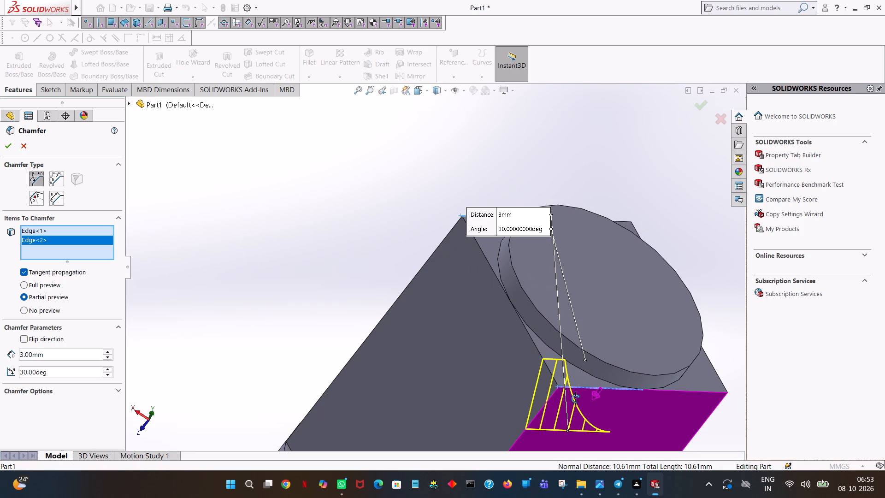
pyautogui.click(345, 203)
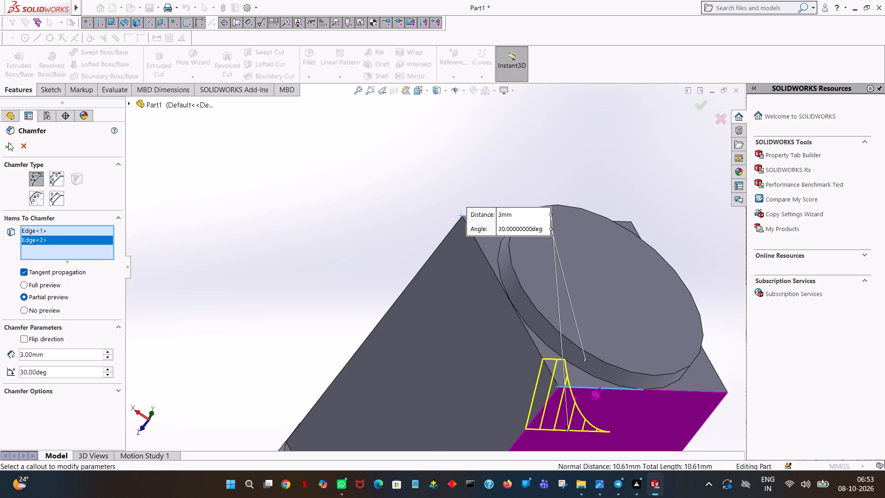
pyautogui.click(11, 148)
pyautogui.click(288, 205)
pyautogui.middleClick(309, 224)
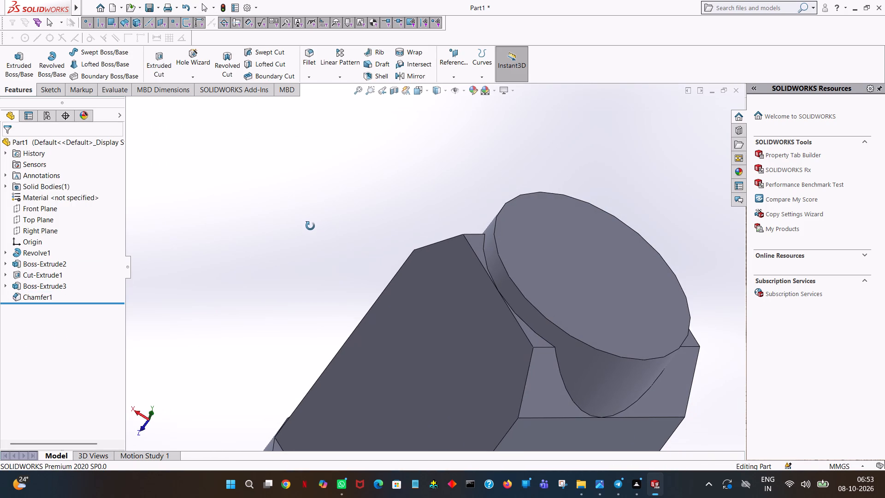
pyautogui.middleClick(300, 209)
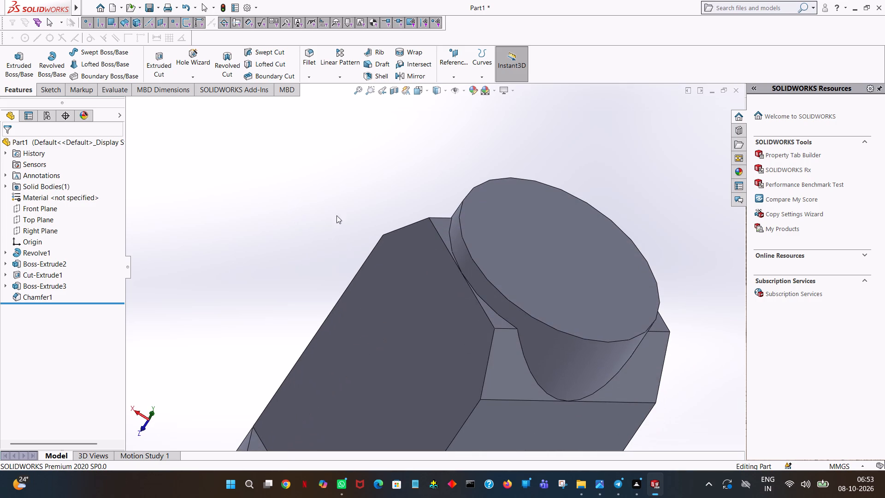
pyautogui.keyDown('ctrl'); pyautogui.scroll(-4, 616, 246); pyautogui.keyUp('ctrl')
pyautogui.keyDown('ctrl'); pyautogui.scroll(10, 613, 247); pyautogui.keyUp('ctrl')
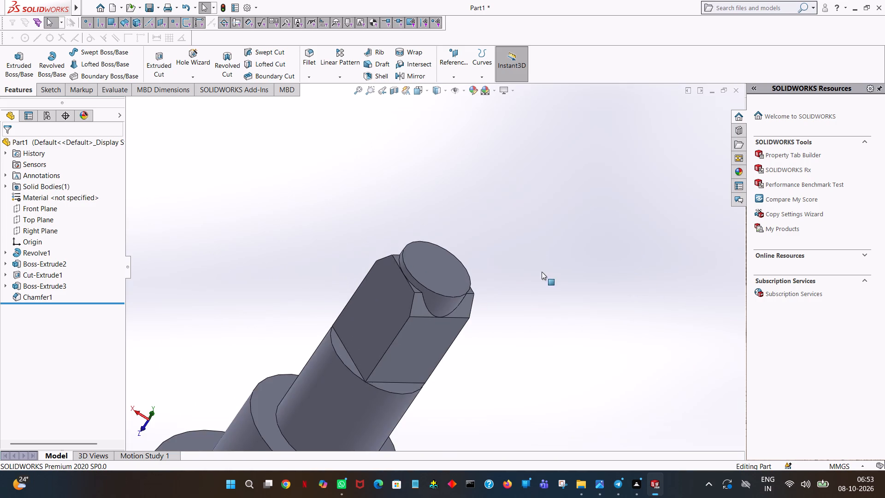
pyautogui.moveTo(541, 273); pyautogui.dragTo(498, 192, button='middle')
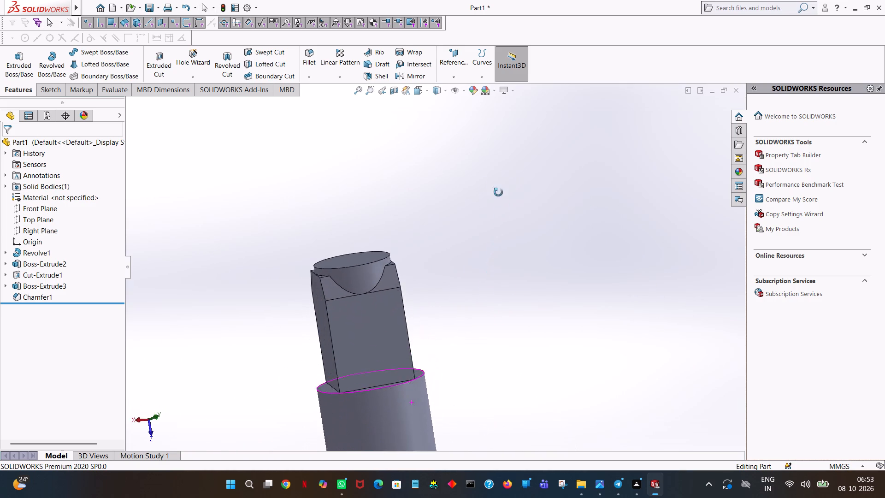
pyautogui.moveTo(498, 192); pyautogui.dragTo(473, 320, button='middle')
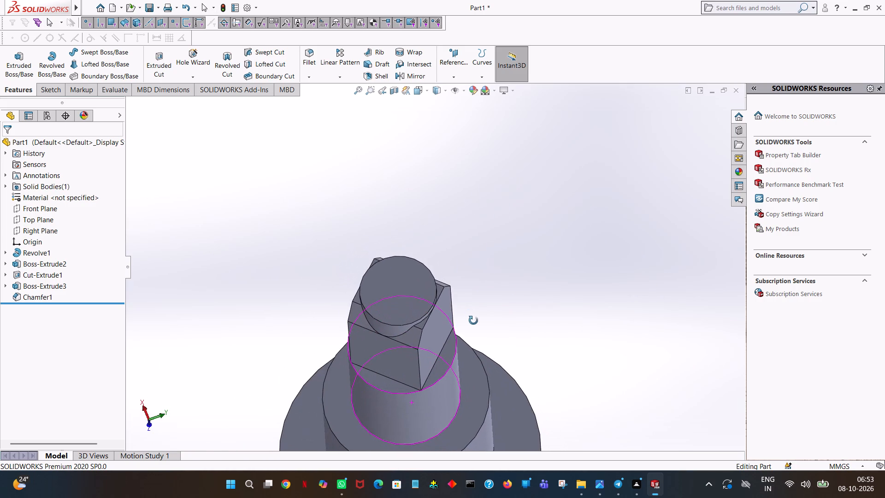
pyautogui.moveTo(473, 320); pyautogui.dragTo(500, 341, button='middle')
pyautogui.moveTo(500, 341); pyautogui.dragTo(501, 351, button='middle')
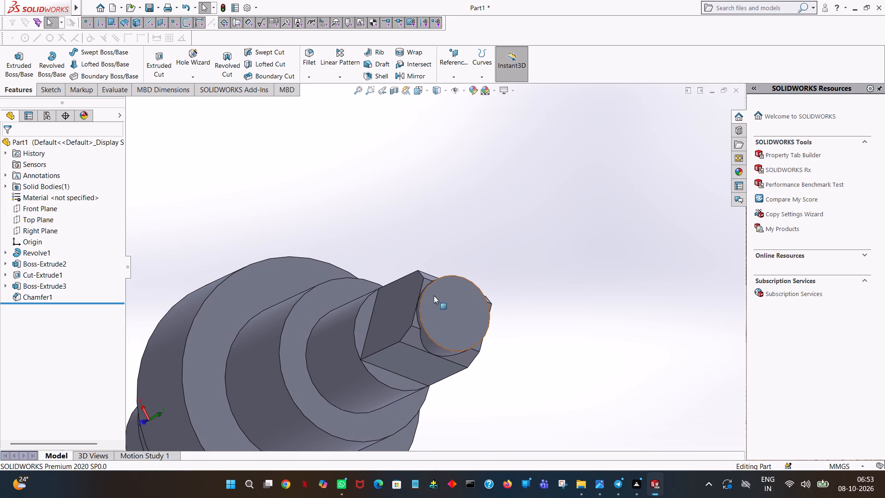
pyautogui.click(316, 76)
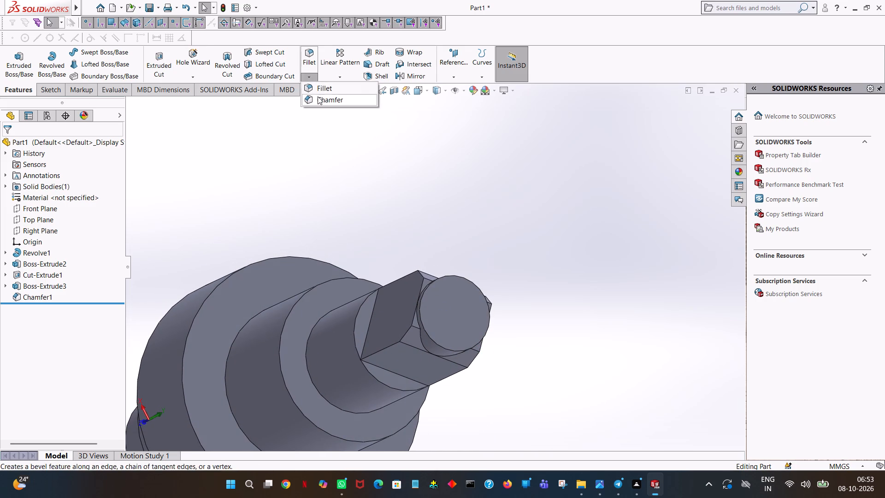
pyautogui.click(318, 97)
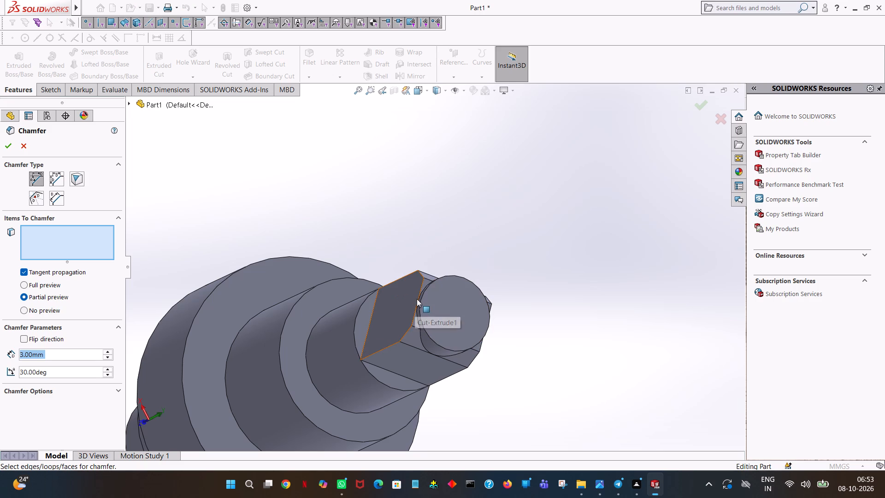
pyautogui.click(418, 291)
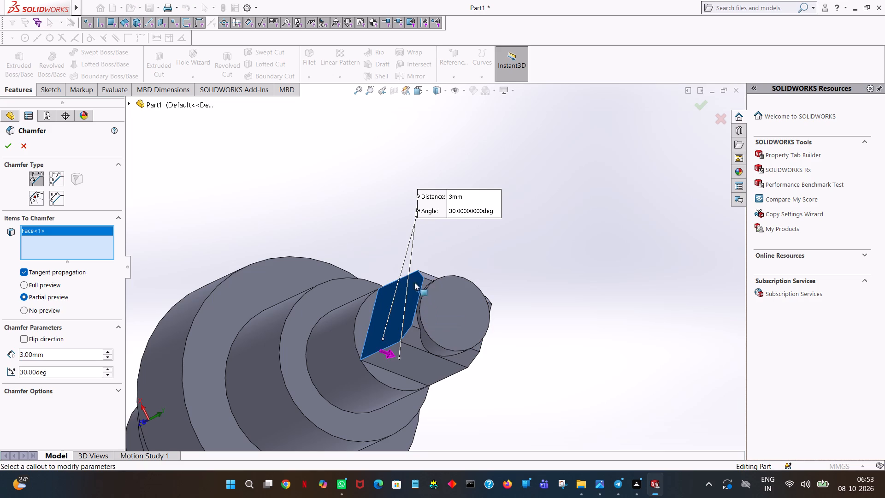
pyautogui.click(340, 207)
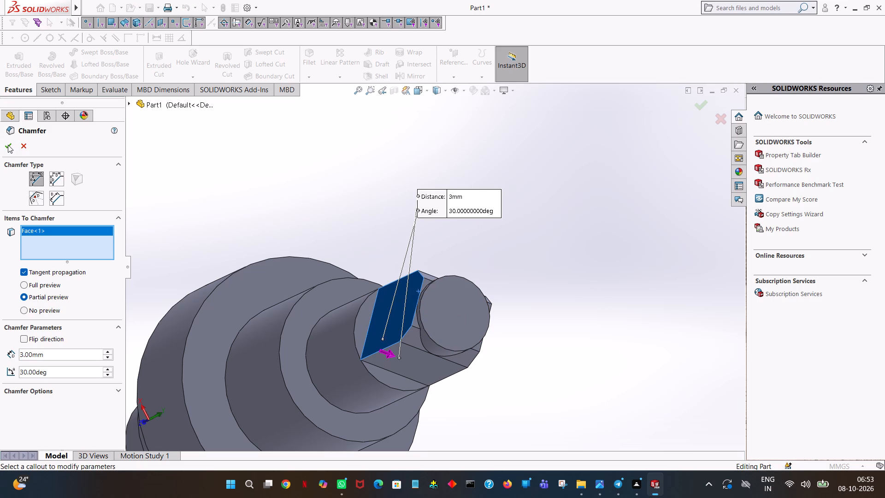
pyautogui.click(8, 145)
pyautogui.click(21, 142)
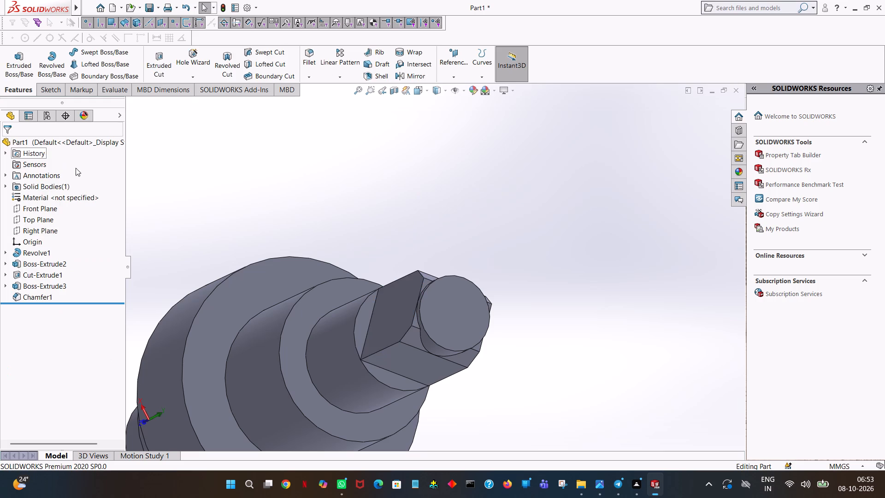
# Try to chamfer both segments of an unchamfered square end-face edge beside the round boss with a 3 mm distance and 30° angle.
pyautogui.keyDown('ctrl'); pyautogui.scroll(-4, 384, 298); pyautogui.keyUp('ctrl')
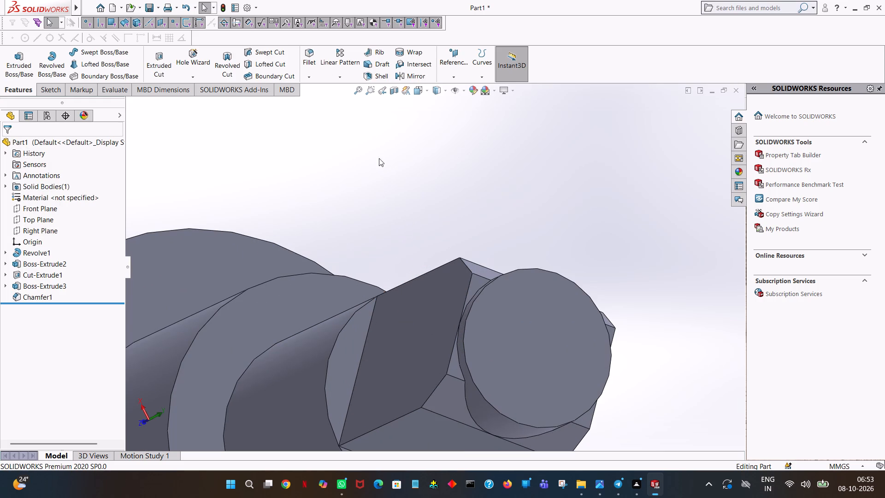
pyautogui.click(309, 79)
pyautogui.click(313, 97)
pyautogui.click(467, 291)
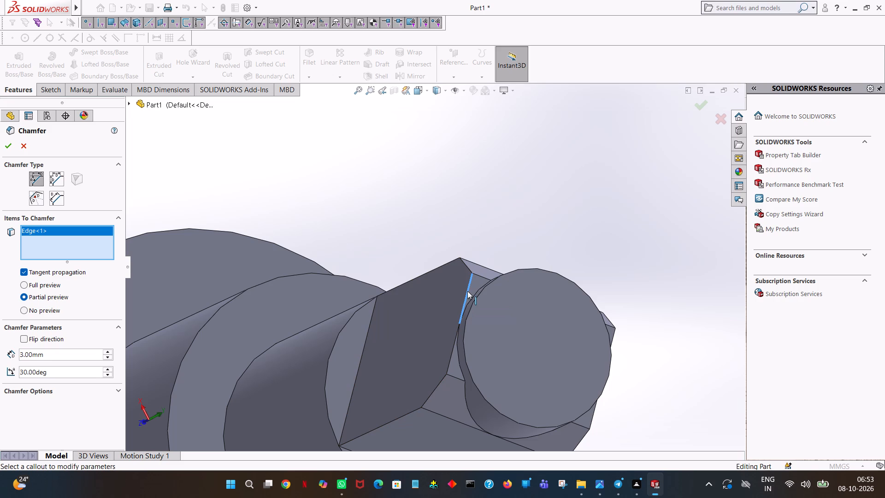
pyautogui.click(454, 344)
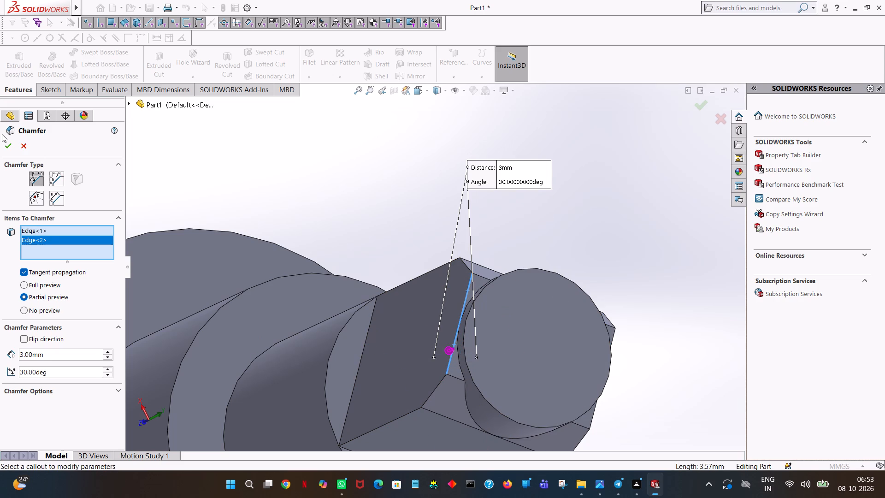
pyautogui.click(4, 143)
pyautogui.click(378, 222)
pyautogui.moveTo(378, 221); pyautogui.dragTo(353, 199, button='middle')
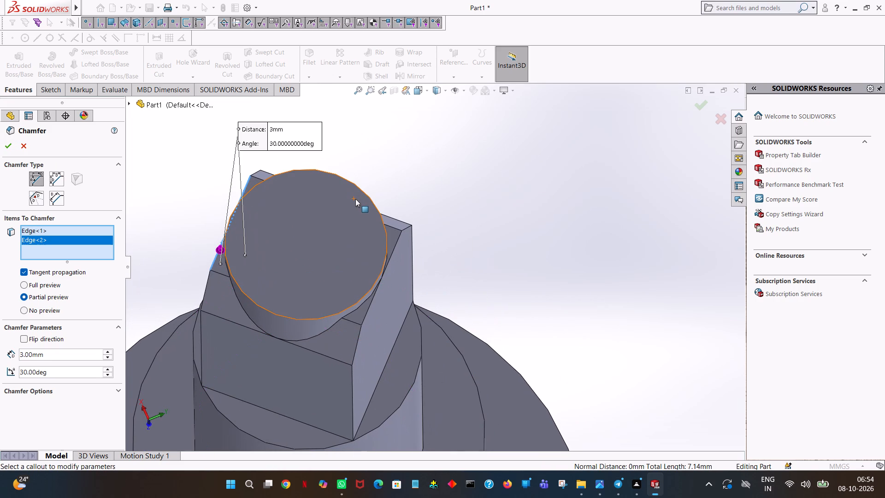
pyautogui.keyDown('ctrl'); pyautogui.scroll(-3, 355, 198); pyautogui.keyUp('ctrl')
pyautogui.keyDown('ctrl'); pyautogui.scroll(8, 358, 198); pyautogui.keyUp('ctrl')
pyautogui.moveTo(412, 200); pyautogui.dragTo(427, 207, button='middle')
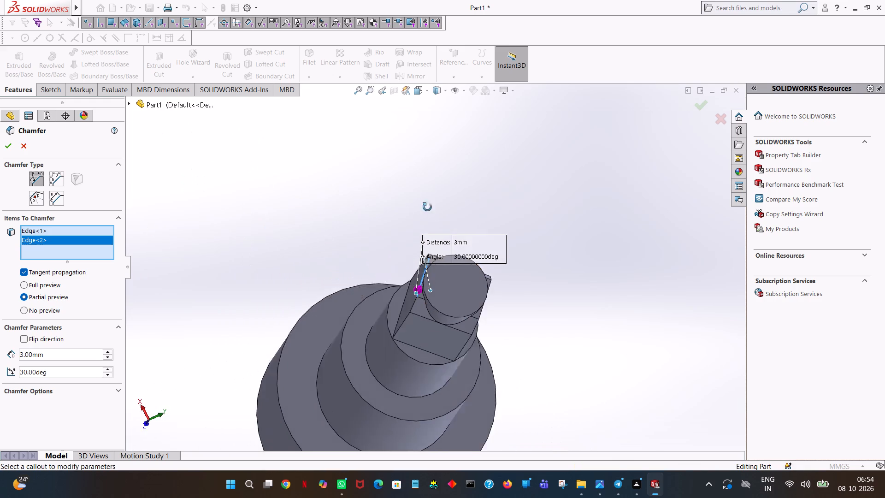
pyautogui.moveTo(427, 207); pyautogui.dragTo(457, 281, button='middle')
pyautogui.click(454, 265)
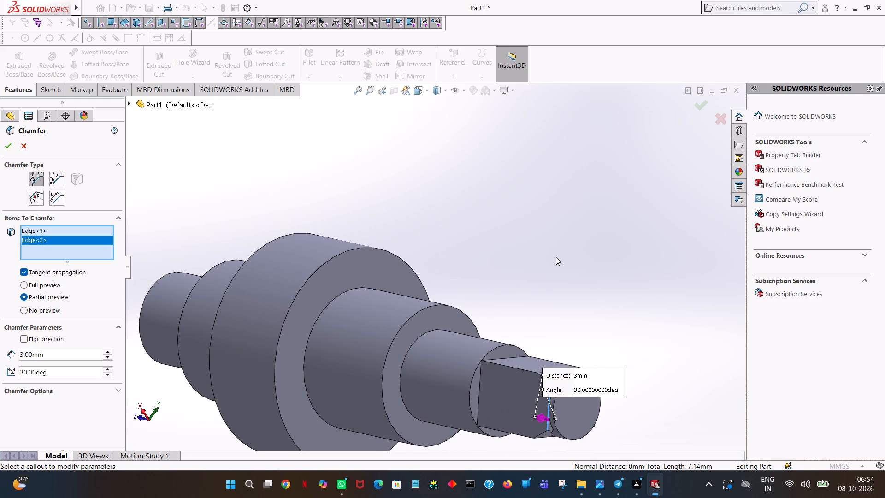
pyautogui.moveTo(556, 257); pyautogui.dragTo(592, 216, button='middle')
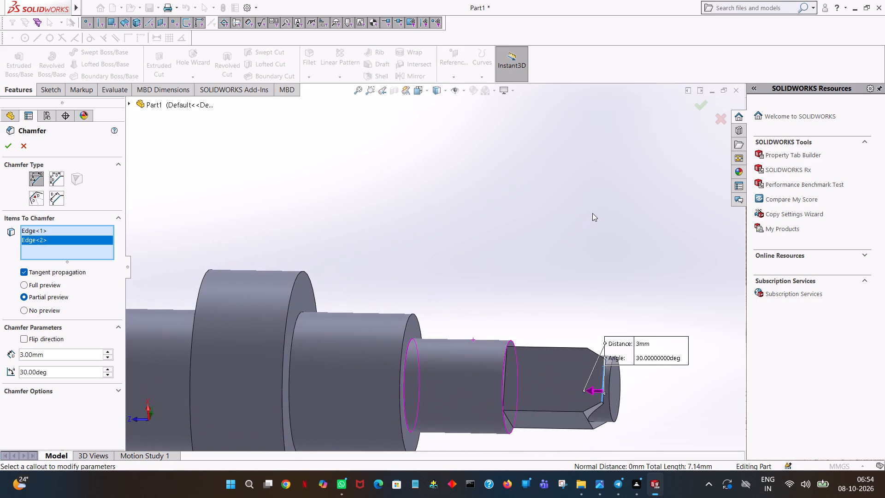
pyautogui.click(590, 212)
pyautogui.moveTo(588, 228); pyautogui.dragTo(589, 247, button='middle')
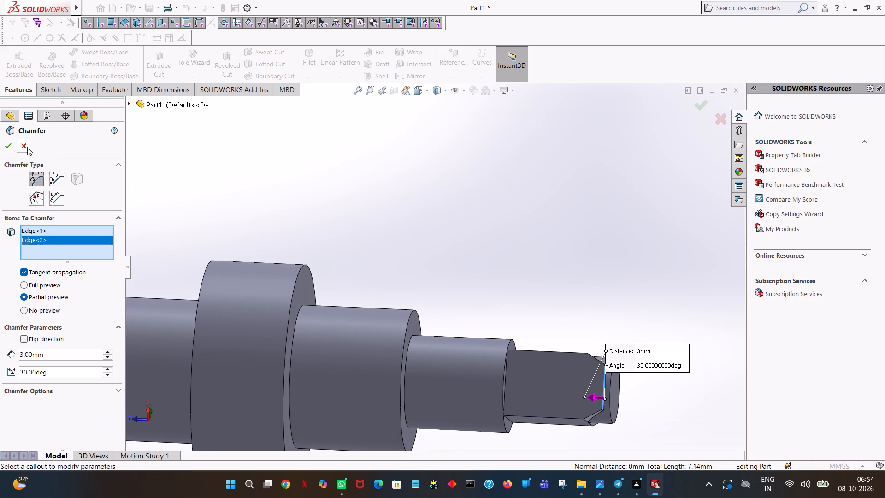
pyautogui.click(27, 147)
# Undo the chamfer on the two opposite edges of the square end face.
pyautogui.click(395, 174)
pyautogui.moveTo(403, 185); pyautogui.dragTo(407, 285, button='middle')
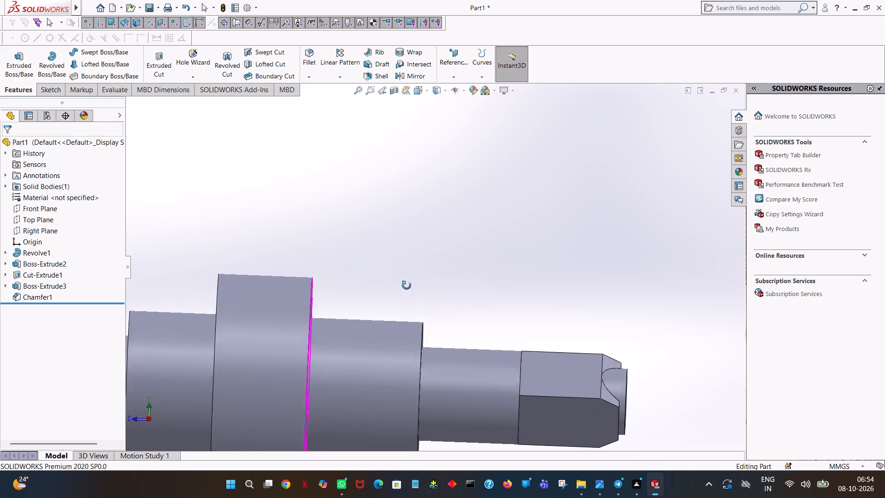
pyautogui.moveTo(407, 285); pyautogui.dragTo(360, 289, button='middle')
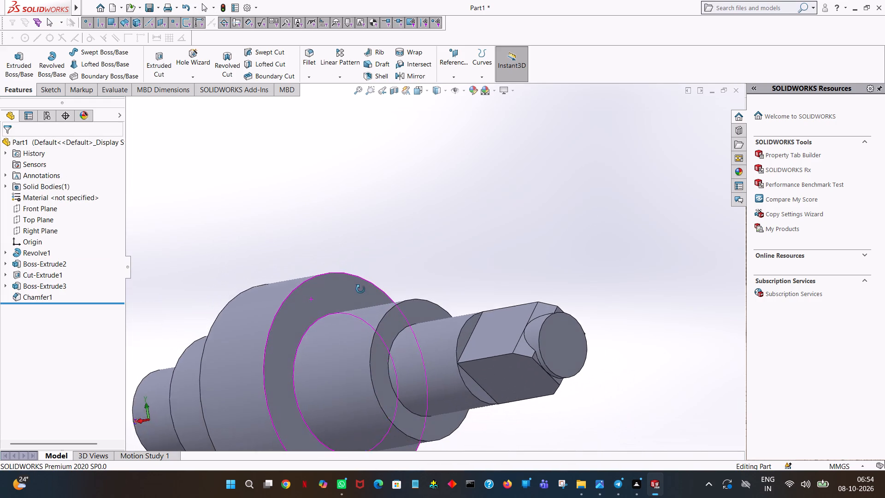
pyautogui.moveTo(360, 289); pyautogui.dragTo(346, 243, button='middle')
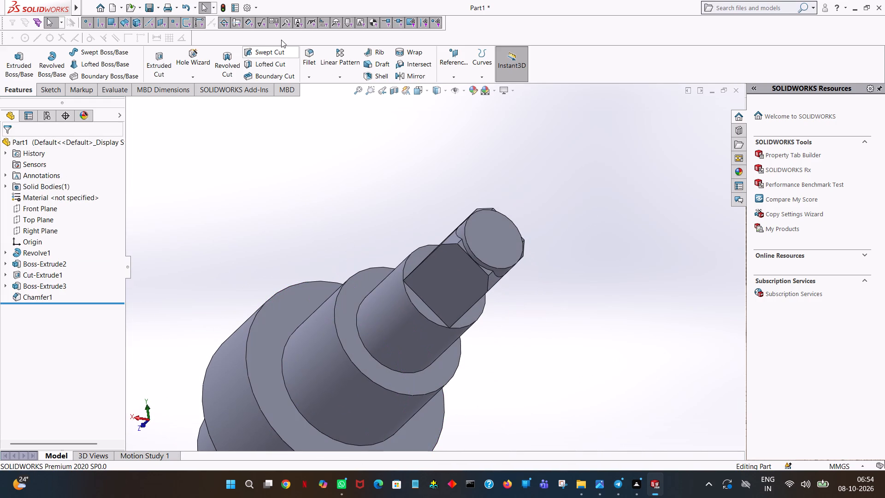
pyautogui.click(183, 5)
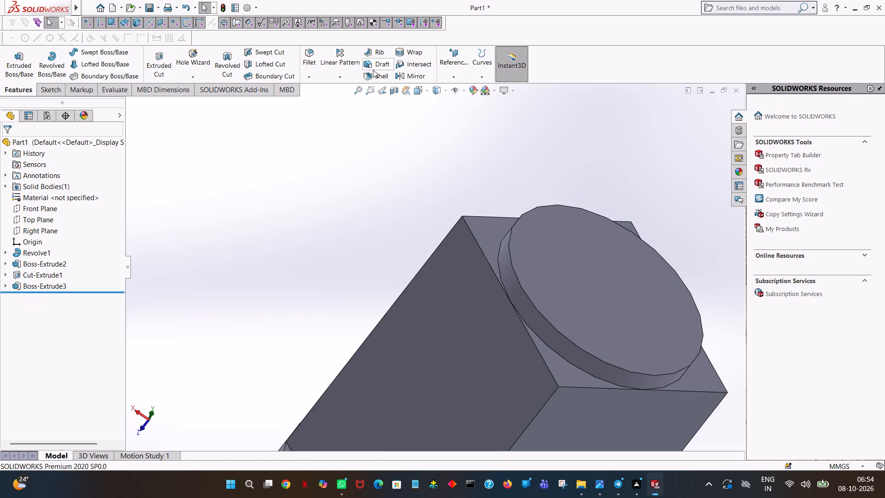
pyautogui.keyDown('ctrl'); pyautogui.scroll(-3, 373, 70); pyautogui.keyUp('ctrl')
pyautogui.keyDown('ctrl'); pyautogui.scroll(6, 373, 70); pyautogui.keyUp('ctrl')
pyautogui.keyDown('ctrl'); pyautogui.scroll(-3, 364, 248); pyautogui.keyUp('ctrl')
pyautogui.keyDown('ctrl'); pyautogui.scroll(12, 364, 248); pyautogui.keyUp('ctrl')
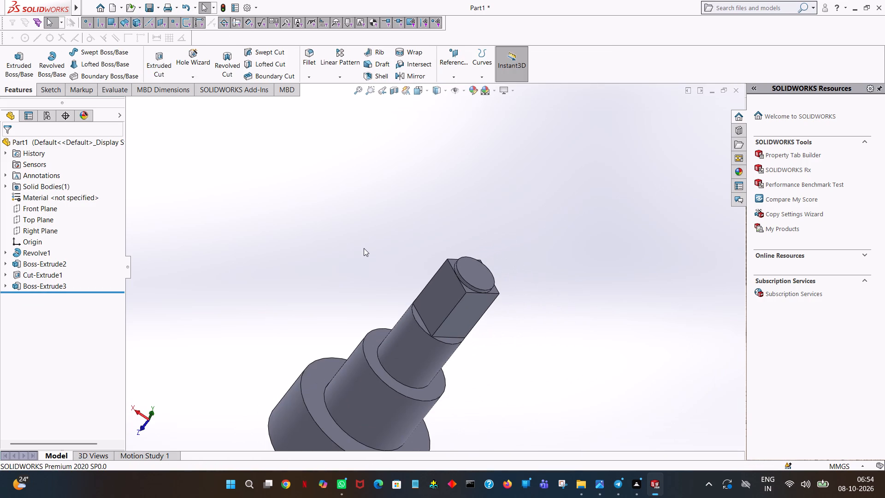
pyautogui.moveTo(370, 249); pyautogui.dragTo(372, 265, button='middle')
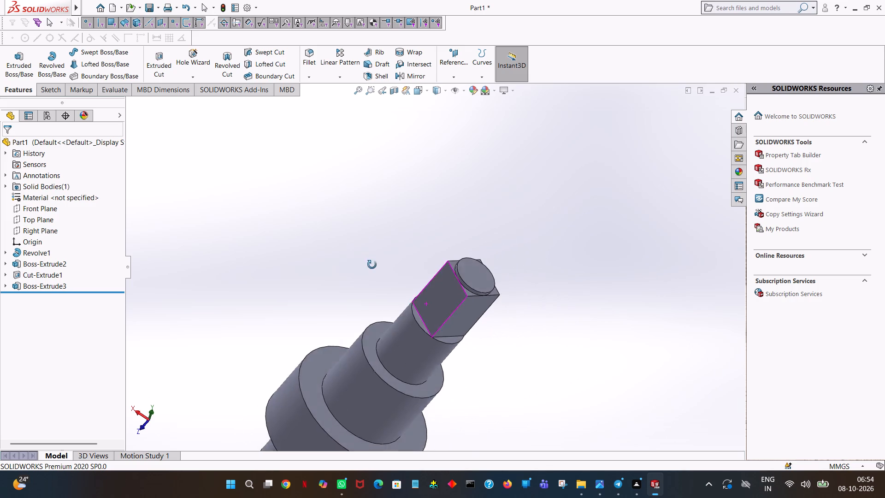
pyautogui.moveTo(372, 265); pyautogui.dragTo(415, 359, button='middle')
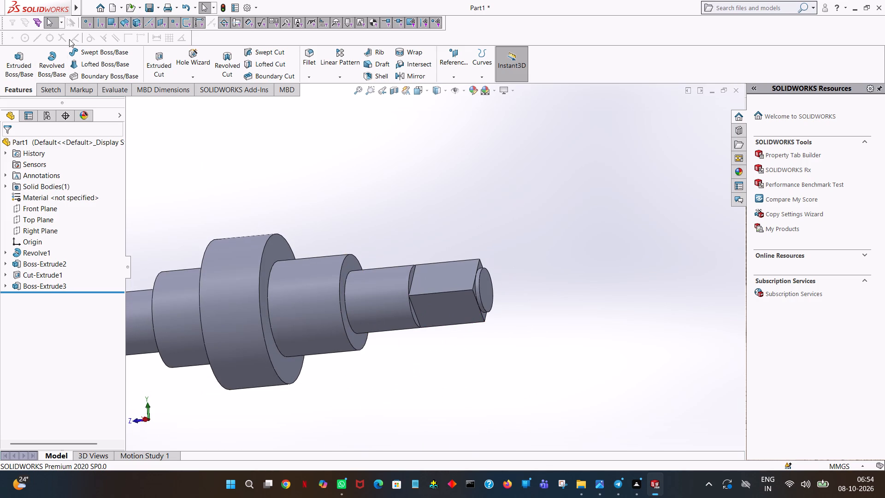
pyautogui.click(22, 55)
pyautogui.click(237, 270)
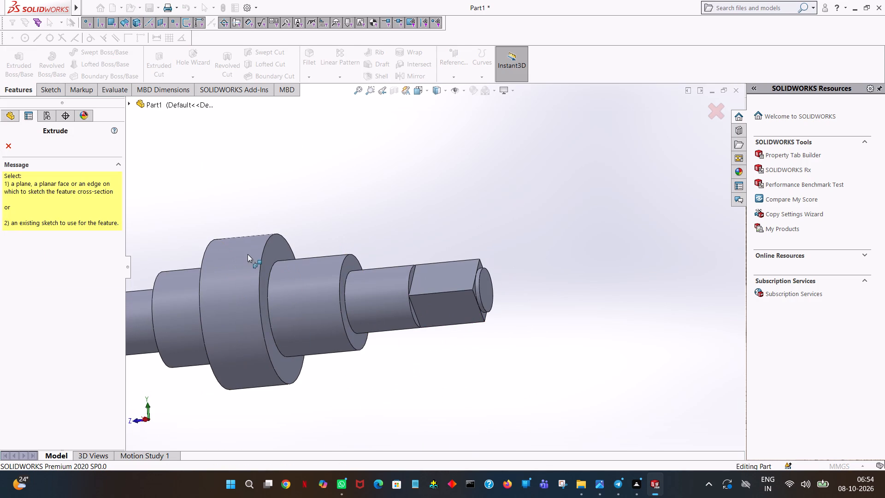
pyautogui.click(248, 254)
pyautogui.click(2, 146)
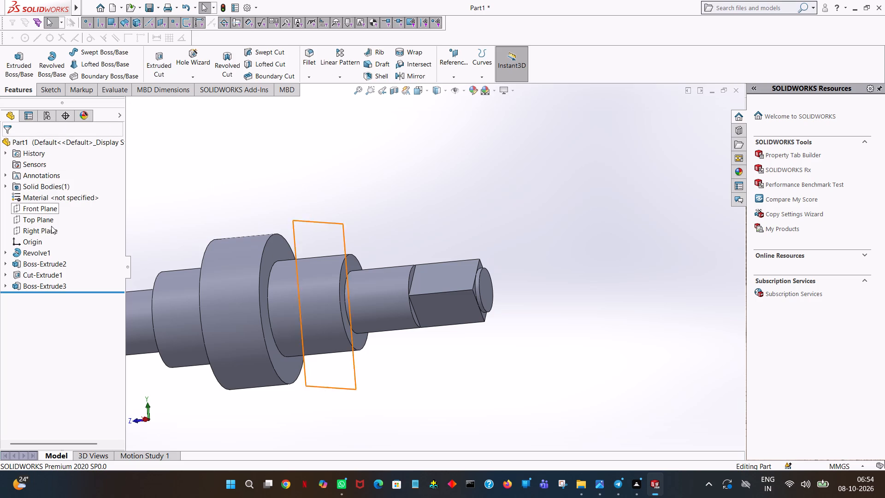
# Create a reference plane offset 18 mm above the Top Plane.
pyautogui.click(46, 223)
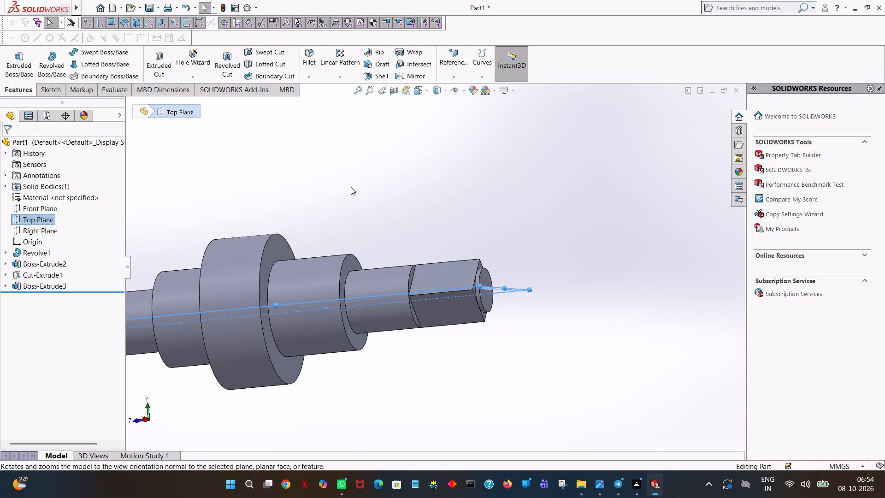
pyautogui.moveTo(351, 189); pyautogui.dragTo(283, 216, button='middle')
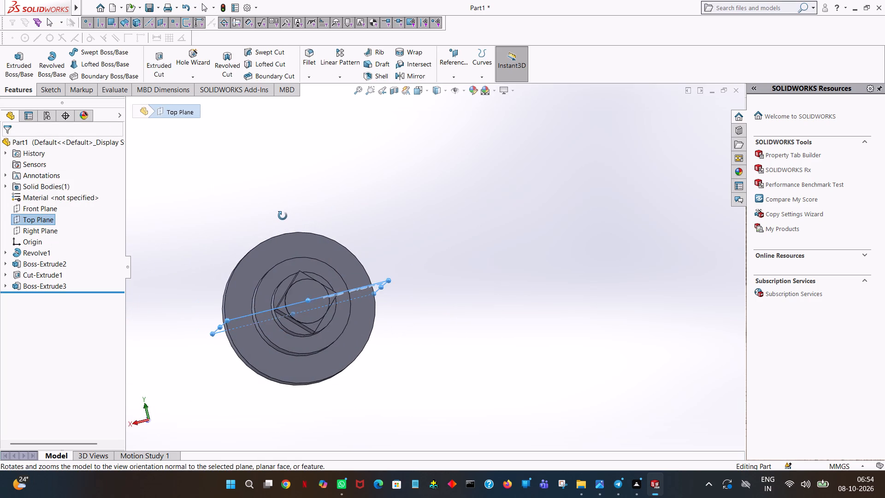
pyautogui.moveTo(283, 216); pyautogui.dragTo(290, 253, button='middle')
pyautogui.click(451, 77)
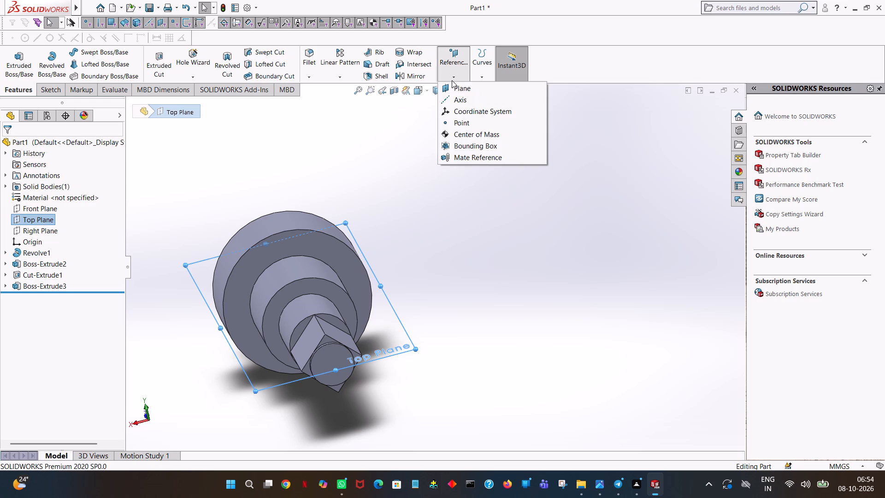
pyautogui.click(454, 85)
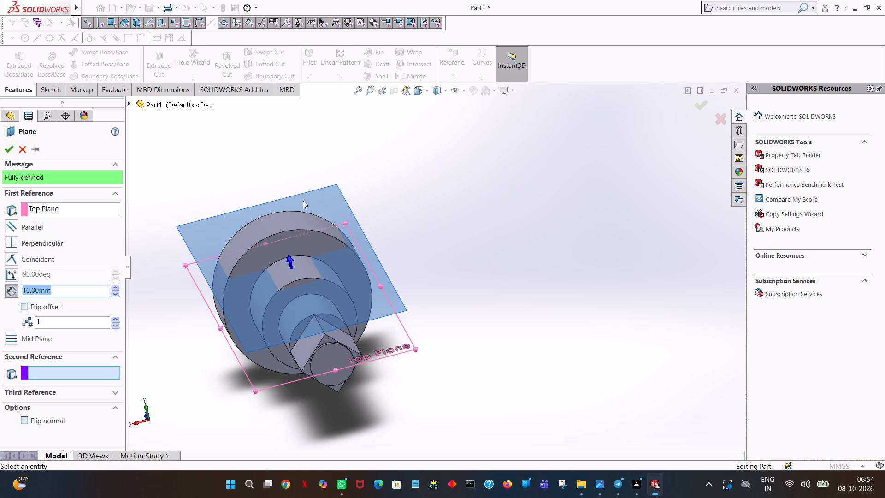
pyautogui.click(113, 287)
pyautogui.moveTo(490, 259); pyautogui.dragTo(536, 219, button='middle')
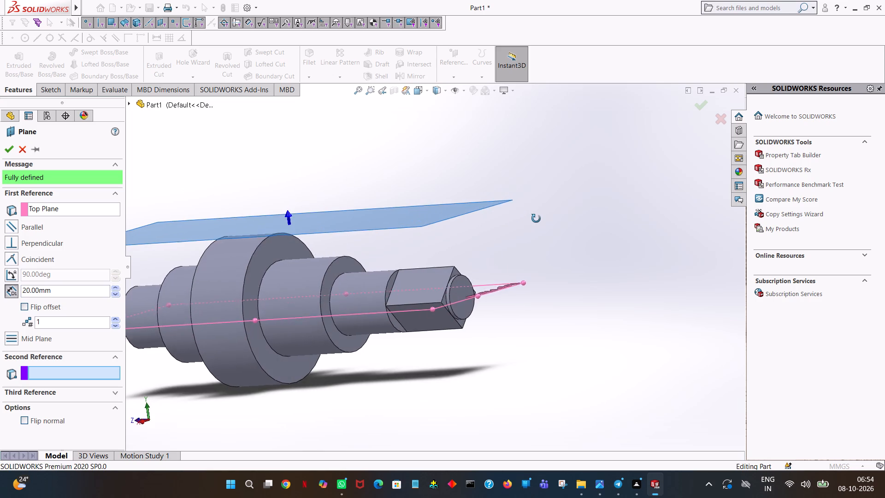
pyautogui.moveTo(536, 219); pyautogui.dragTo(548, 210, button='middle')
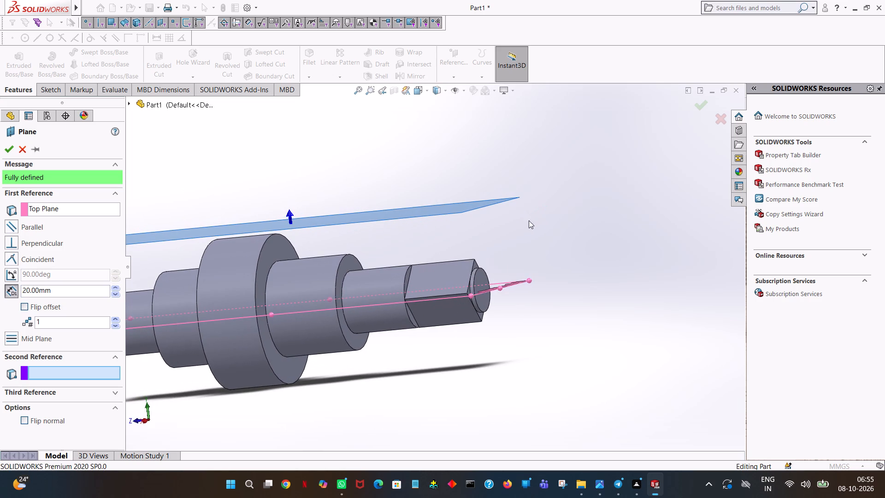
pyautogui.doubleClick(60, 292)
pyautogui.write('18')
pyautogui.click(347, 161)
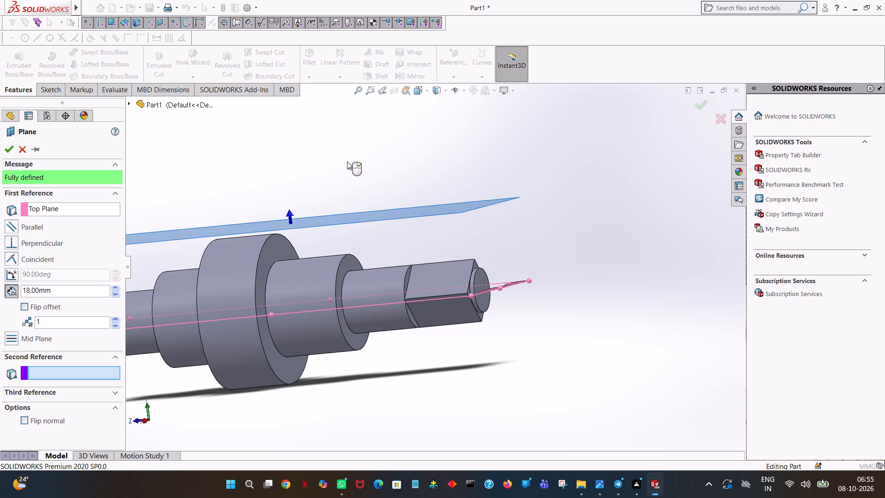
pyautogui.moveTo(350, 163); pyautogui.dragTo(360, 157, button='middle')
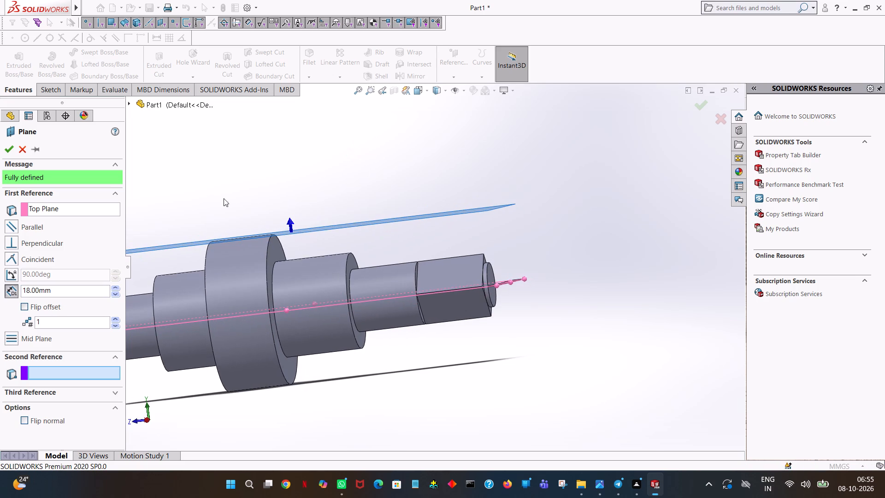
pyautogui.click(5, 149)
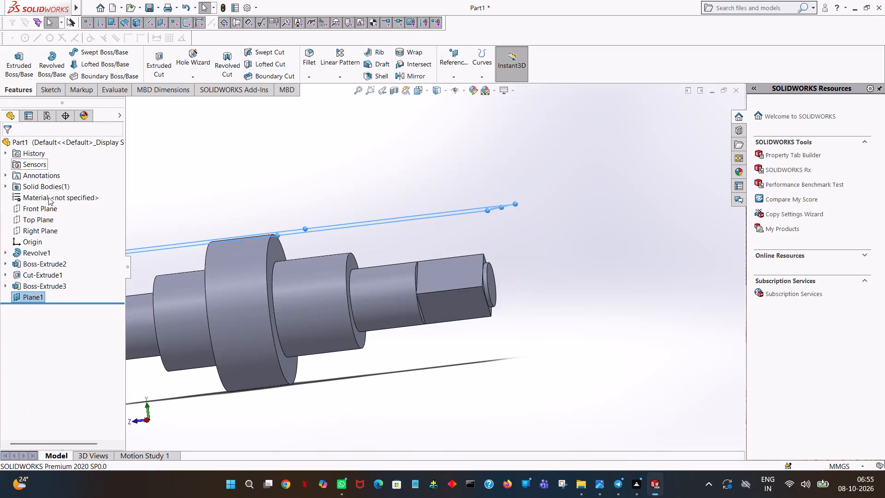
# On the new offset plane, sketch a lengthwise line about 15 mm long across the largest collar, starting at its edge midpoint nearer the square end.
pyautogui.click(26, 293)
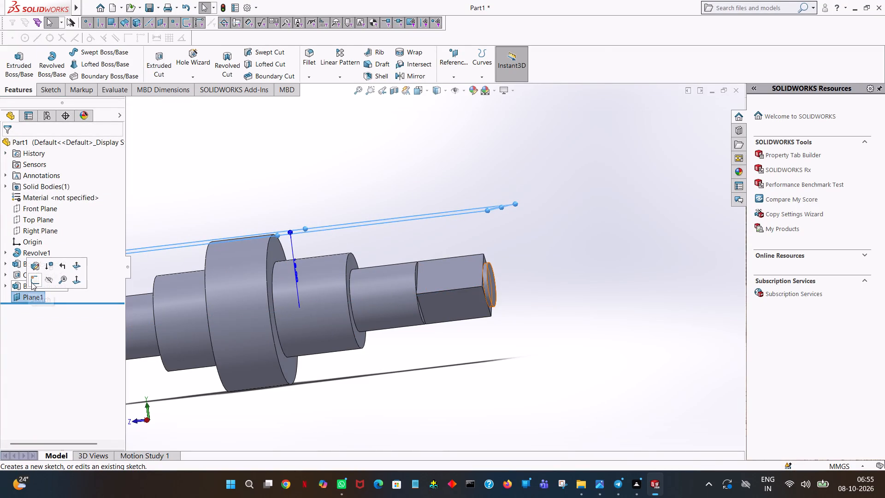
pyautogui.click(33, 281)
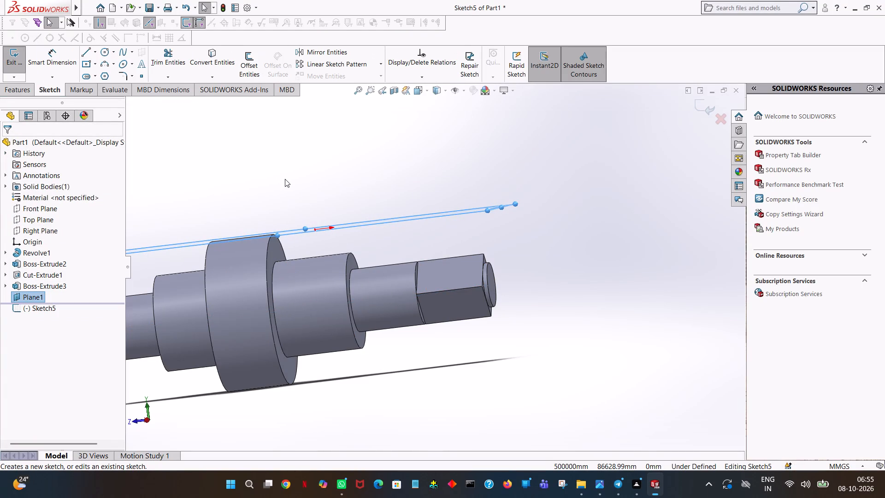
pyautogui.press('space')
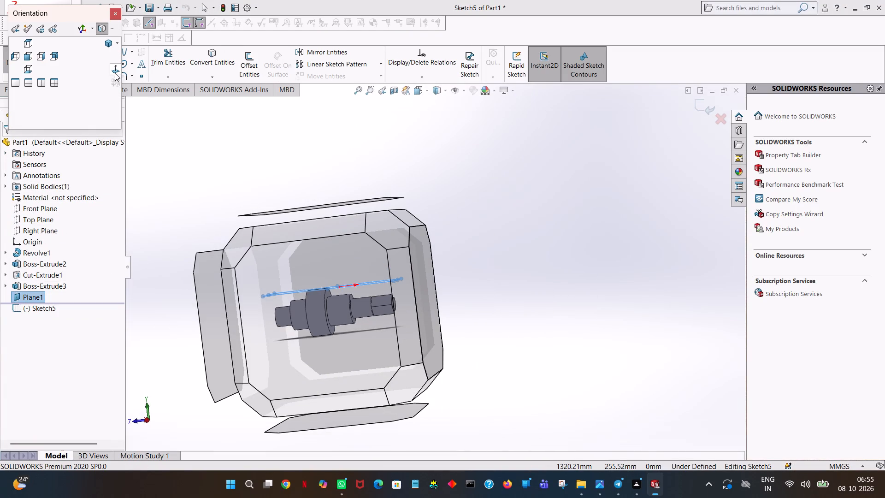
pyautogui.click(115, 72)
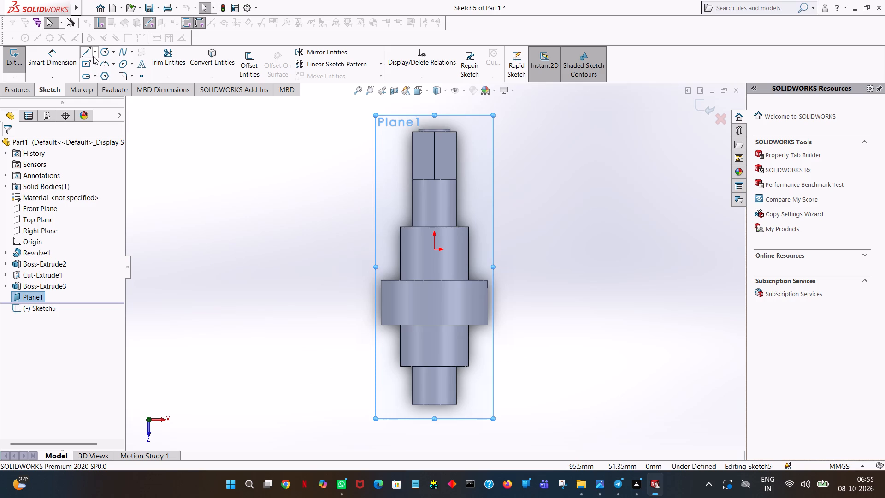
pyautogui.click(89, 53)
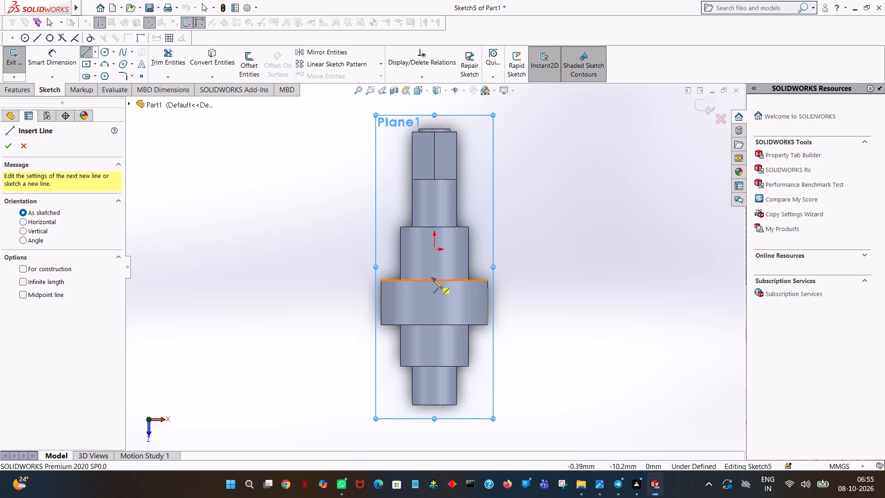
pyautogui.click(433, 279)
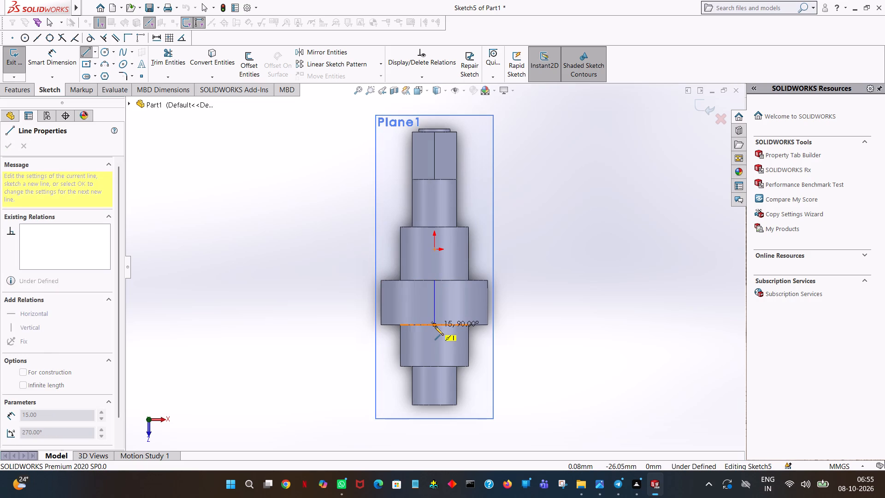
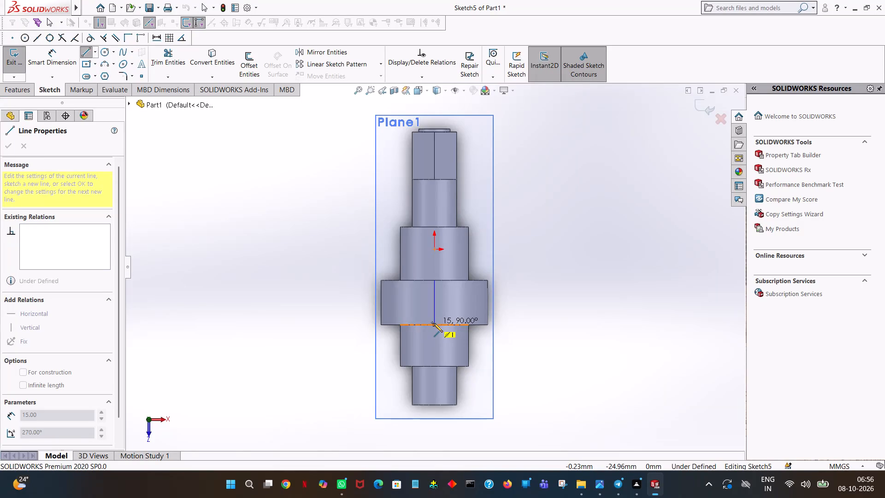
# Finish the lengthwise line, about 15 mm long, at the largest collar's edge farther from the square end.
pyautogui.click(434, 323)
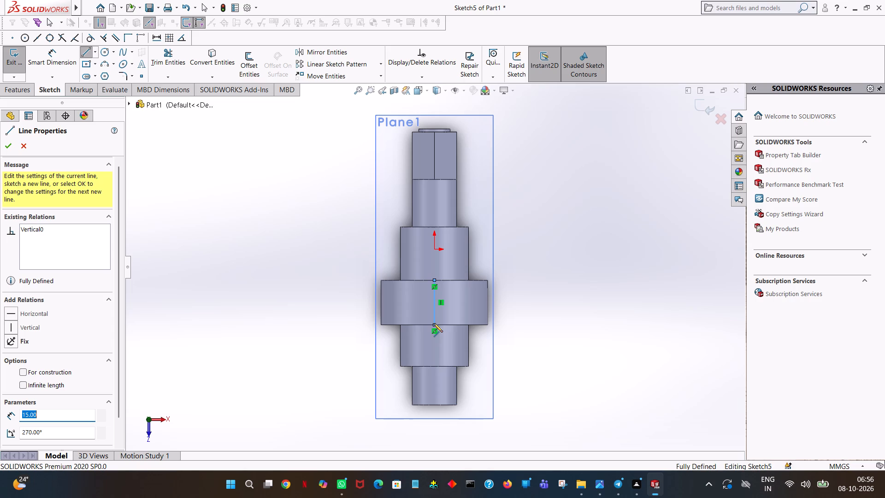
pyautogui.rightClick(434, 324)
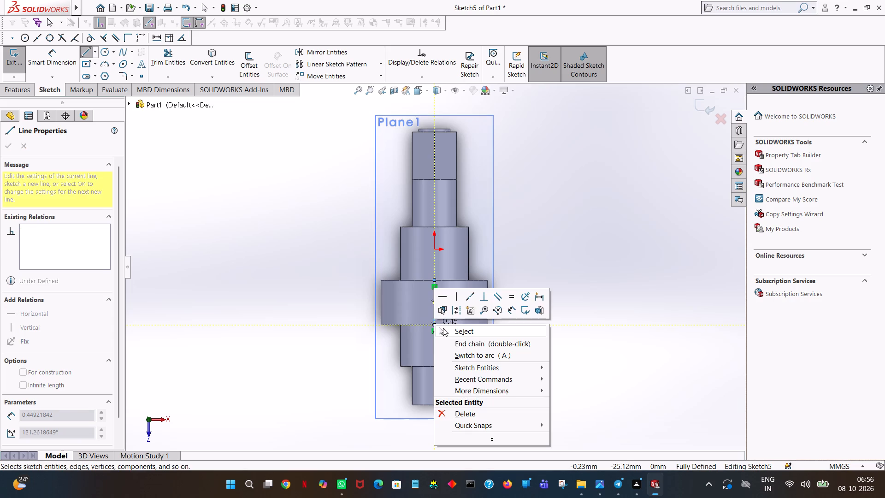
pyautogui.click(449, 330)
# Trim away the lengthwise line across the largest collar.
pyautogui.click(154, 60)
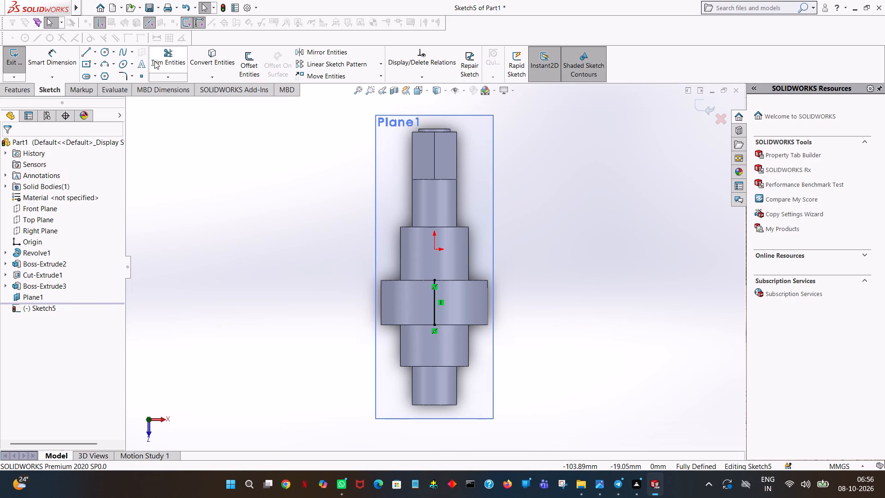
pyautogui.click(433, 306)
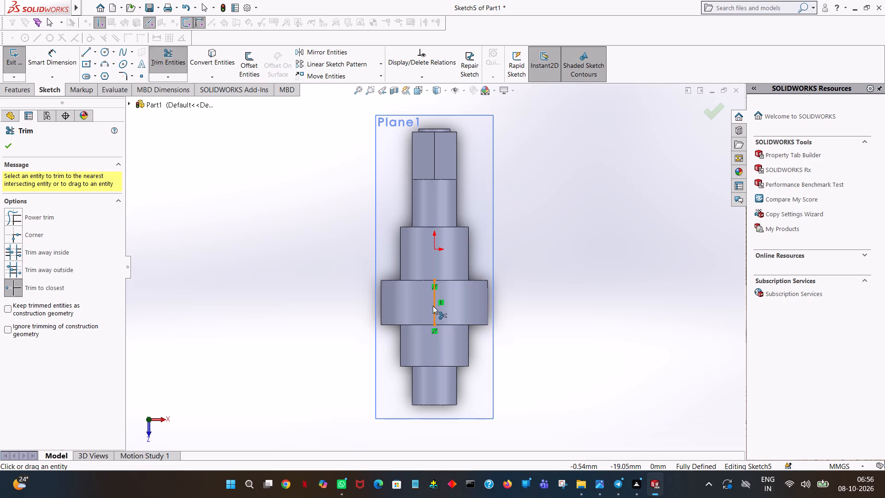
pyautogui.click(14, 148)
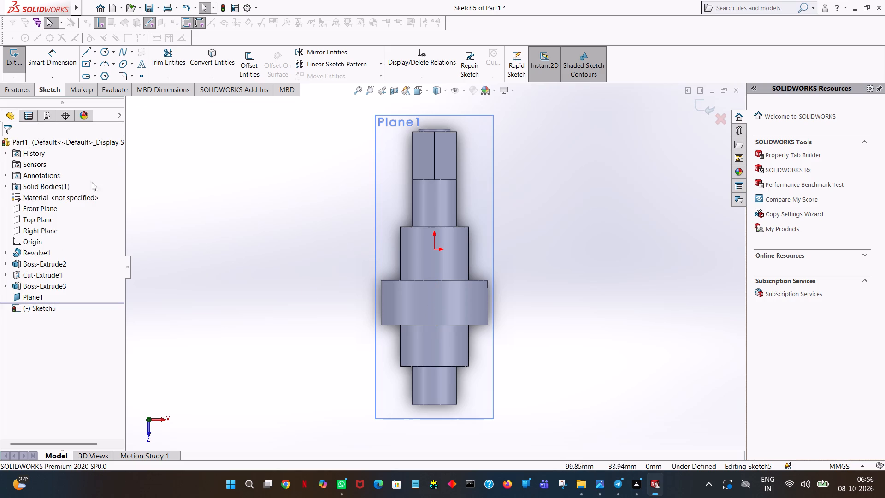
# Hide the reference plane offset 18 mm above the Top Plane.
pyautogui.click(19, 294)
pyautogui.rightClick(19, 294)
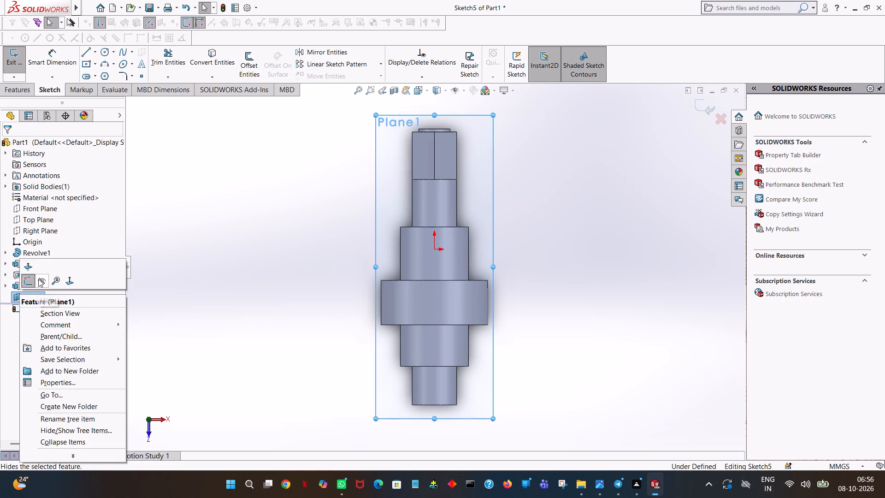
pyautogui.click(38, 279)
# Exit the empty plane sketch and start an extrude sketch on the largest collar's flat face farther from the square end, viewed straight on.
pyautogui.moveTo(440, 403); pyautogui.dragTo(448, 249, button='middle')
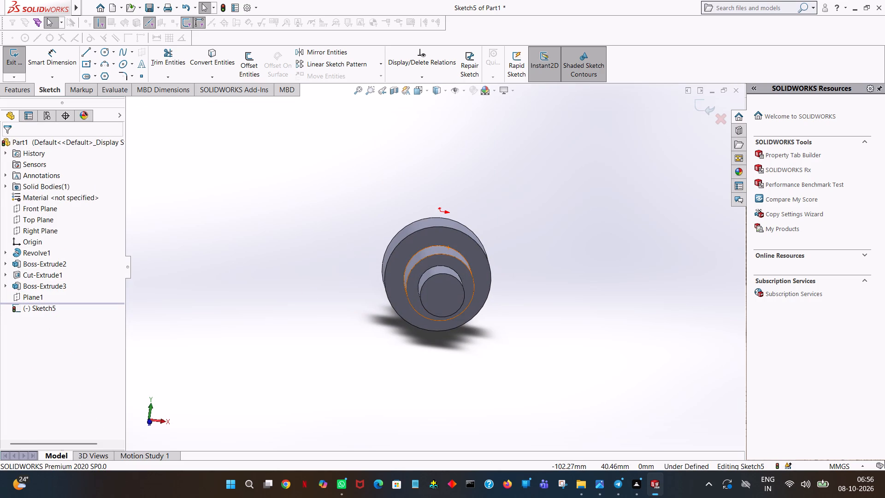
pyautogui.click(17, 56)
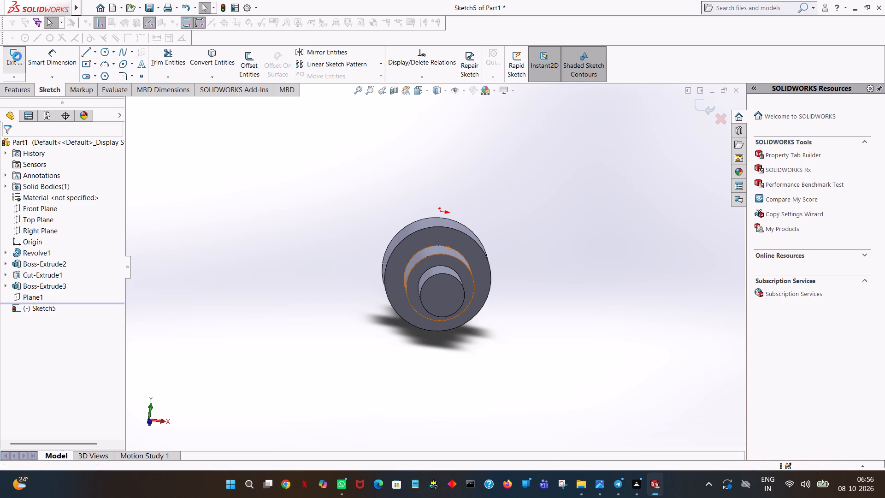
pyautogui.click(22, 61)
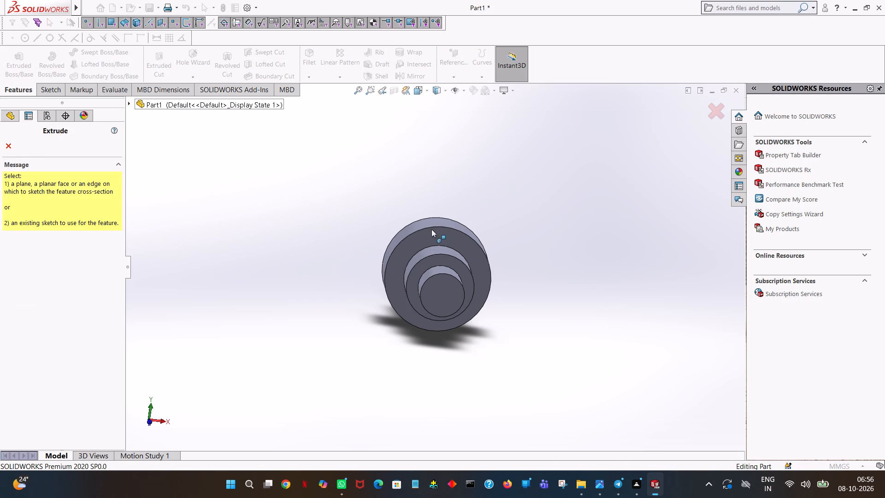
pyautogui.click(432, 229)
pyautogui.press('space')
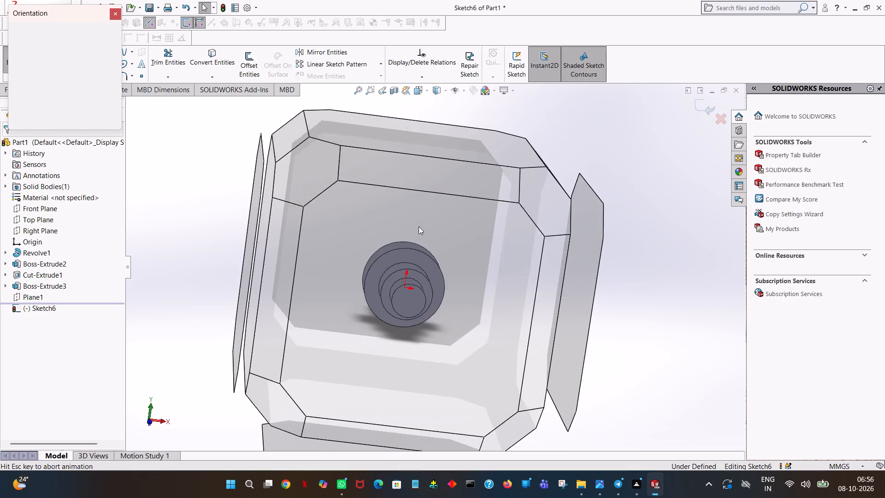
pyautogui.click(113, 69)
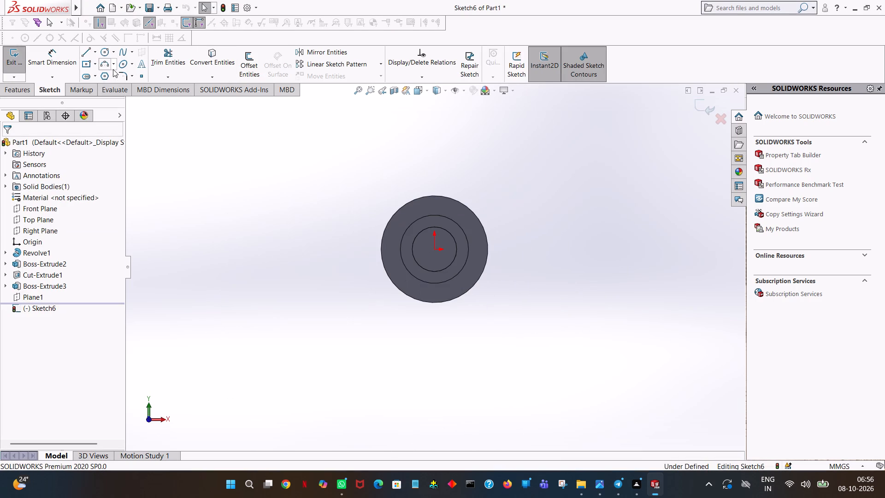
# Sketch a circle centred on the origin with a radius of 31/2 (15.5 mm).
pyautogui.keyDown('ctrl'); pyautogui.scroll(-3, 455, 124); pyautogui.keyUp('ctrl')
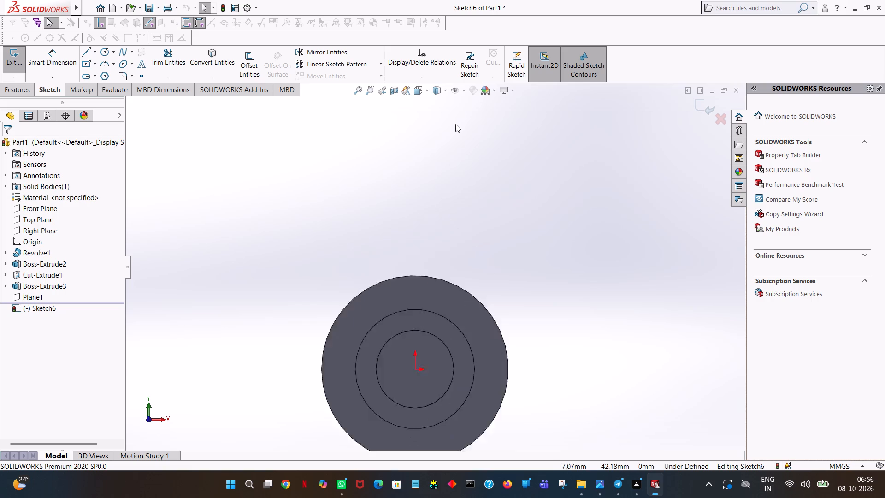
pyautogui.keyDown('ctrl'); pyautogui.scroll(-4, 455, 124); pyautogui.keyUp('ctrl')
pyautogui.keyDown('ctrl'); pyautogui.scroll(6, 409, 411); pyautogui.keyUp('ctrl')
pyautogui.keyDown('ctrl'); pyautogui.scroll(-3, 428, 371); pyautogui.keyUp('ctrl')
pyautogui.keyDown('ctrl'); pyautogui.scroll(-1, 437, 409); pyautogui.keyUp('ctrl')
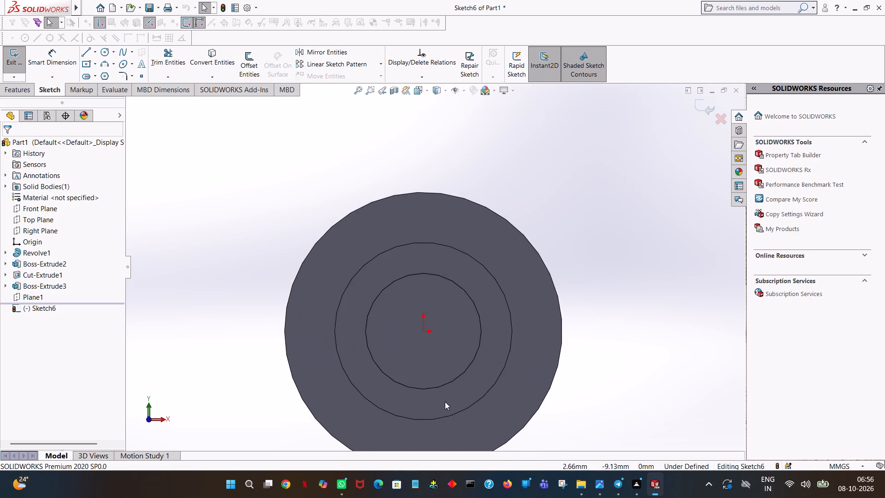
pyautogui.click(106, 51)
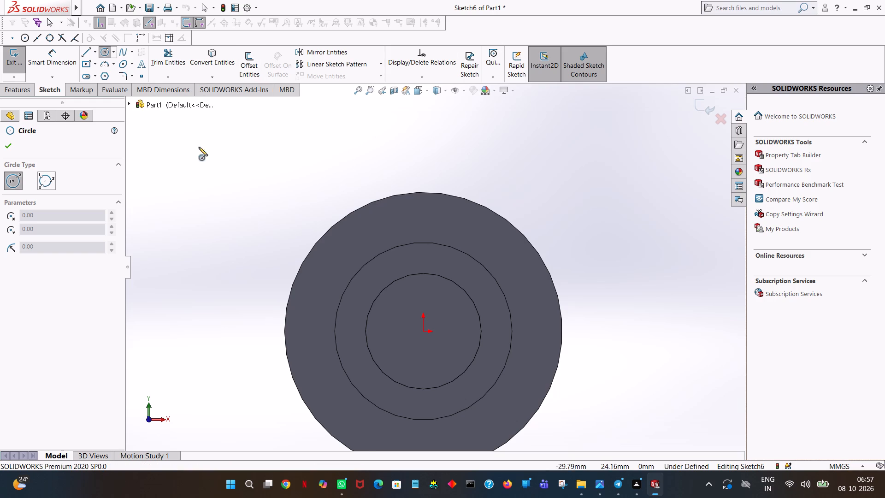
pyautogui.click(424, 330)
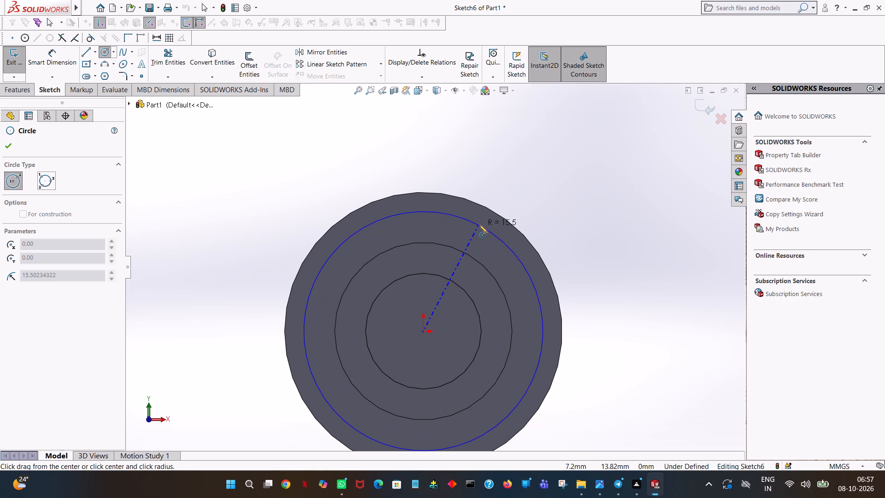
pyautogui.click(479, 225)
pyautogui.write('31/2')
pyautogui.press('Return')
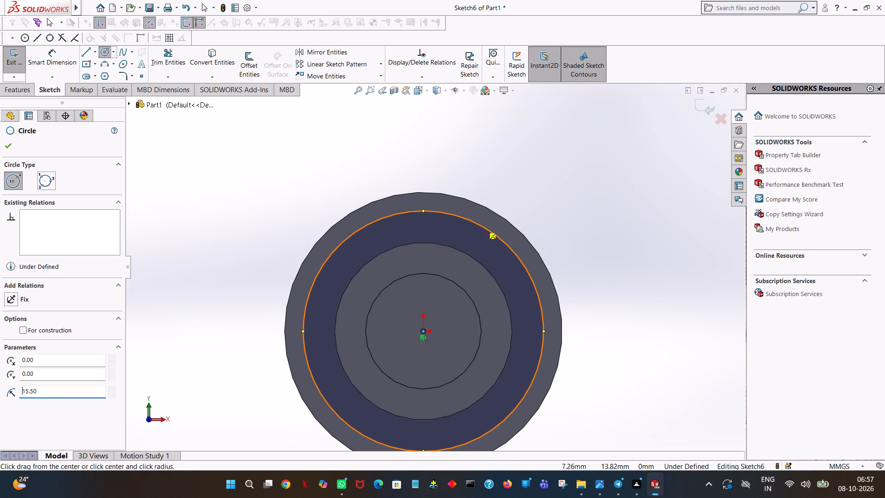
pyautogui.rightClick(479, 225)
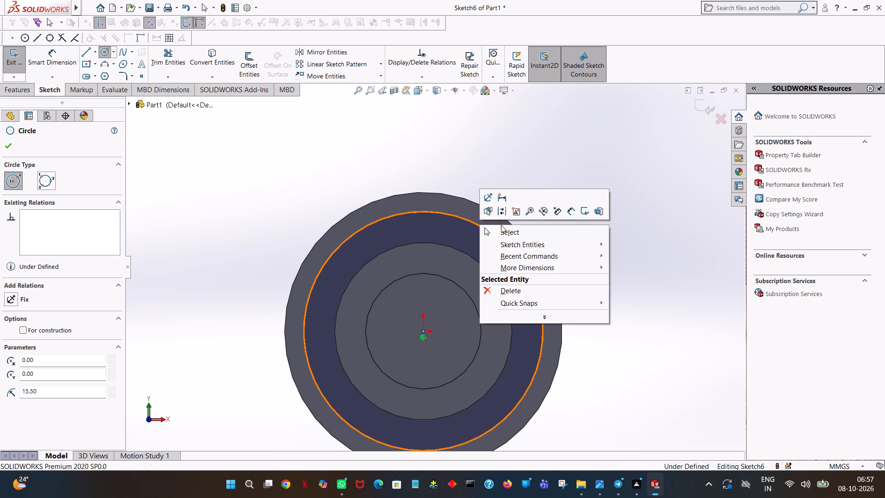
pyautogui.click(511, 228)
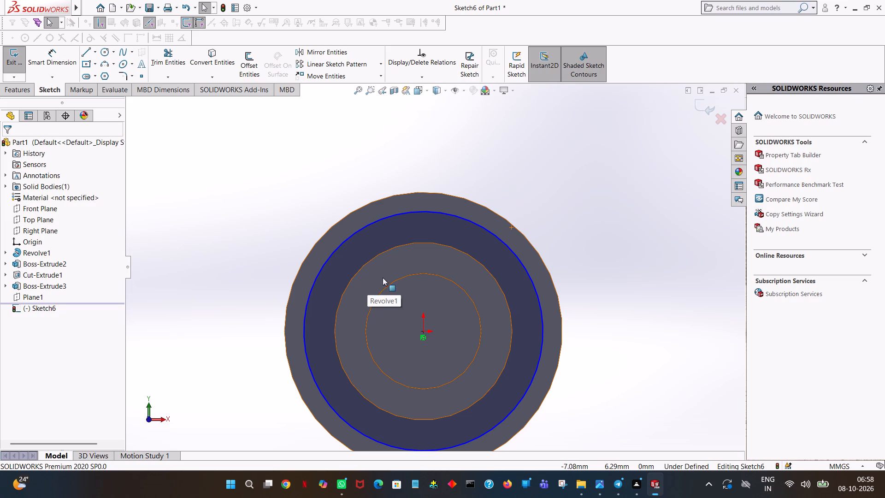
# Sketch a second circle centred on the origin with a radius of 40/2 (20 mm).
pyautogui.click(101, 53)
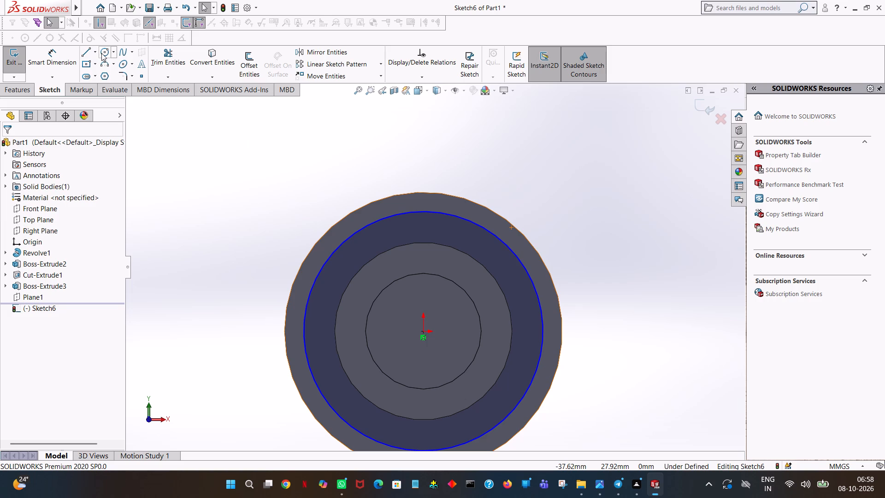
pyautogui.click(424, 331)
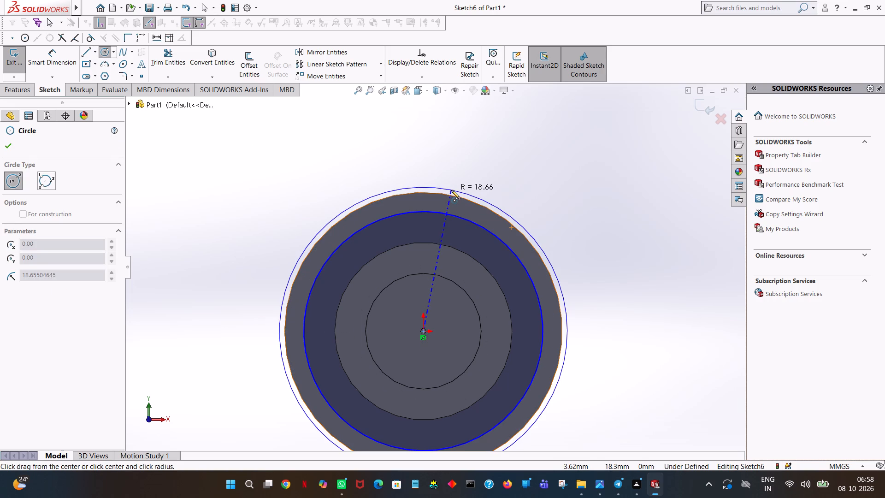
pyautogui.click(451, 190)
pyautogui.write('40/2')
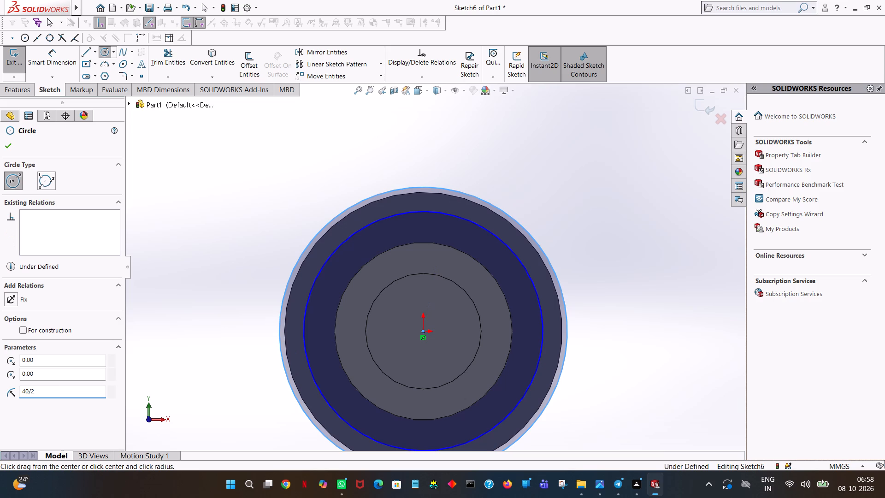
pyautogui.press('Return')
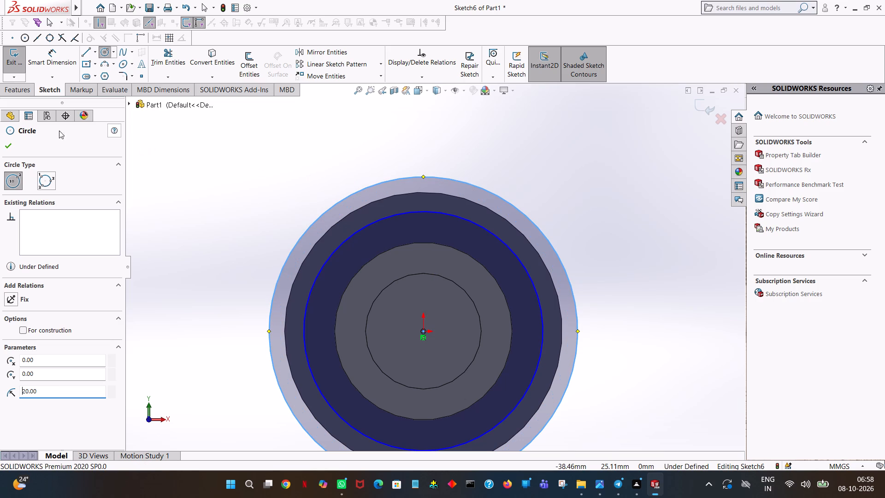
pyautogui.click(11, 148)
pyautogui.click(272, 161)
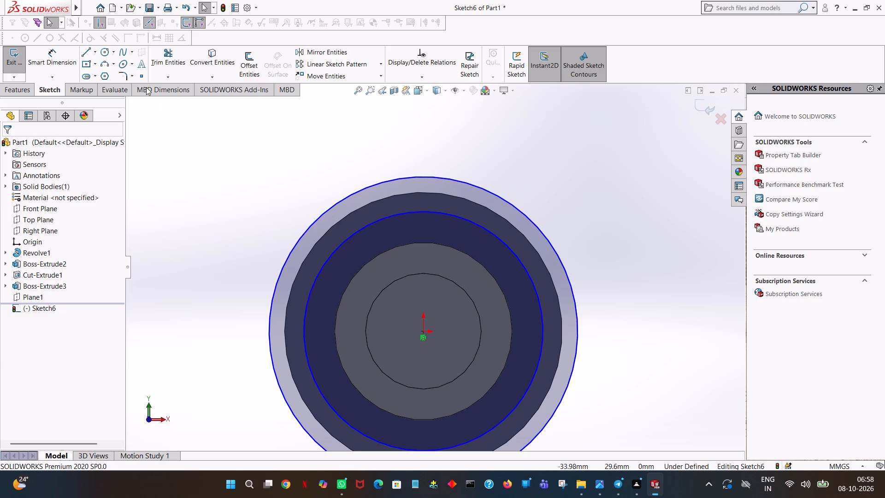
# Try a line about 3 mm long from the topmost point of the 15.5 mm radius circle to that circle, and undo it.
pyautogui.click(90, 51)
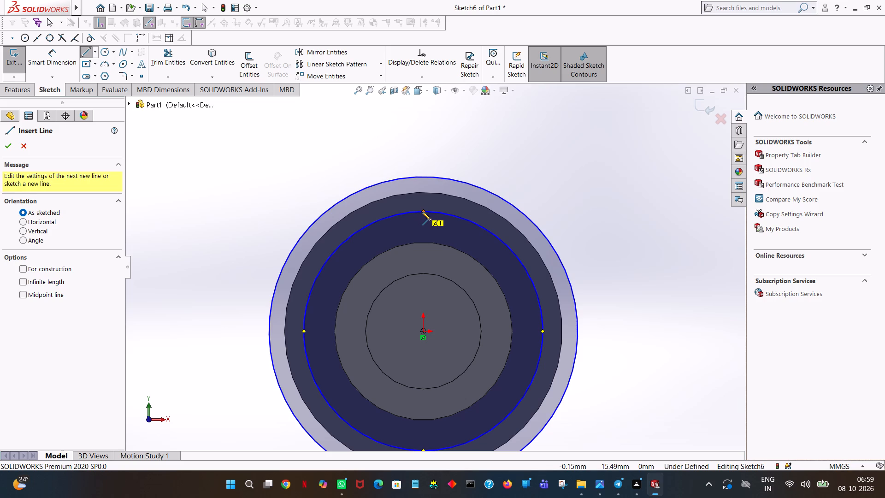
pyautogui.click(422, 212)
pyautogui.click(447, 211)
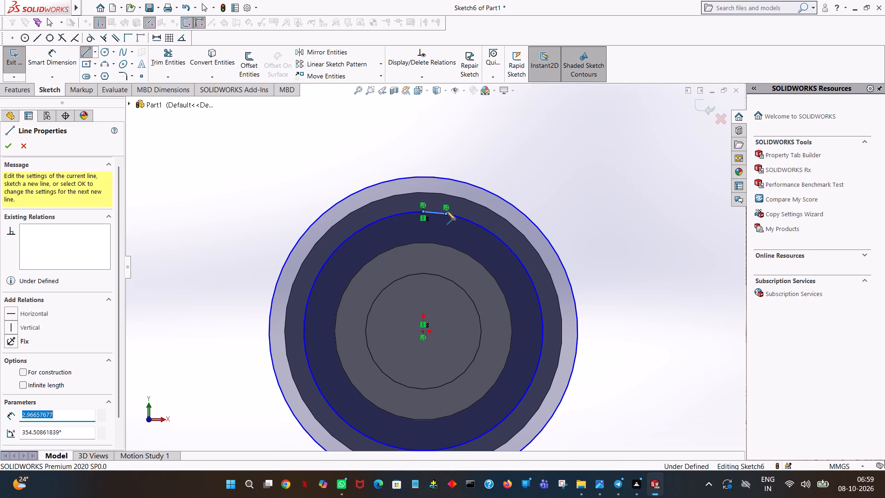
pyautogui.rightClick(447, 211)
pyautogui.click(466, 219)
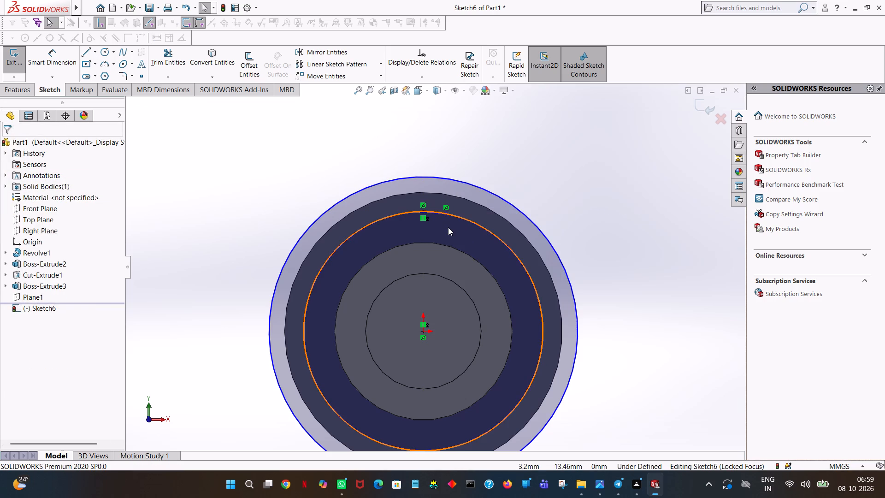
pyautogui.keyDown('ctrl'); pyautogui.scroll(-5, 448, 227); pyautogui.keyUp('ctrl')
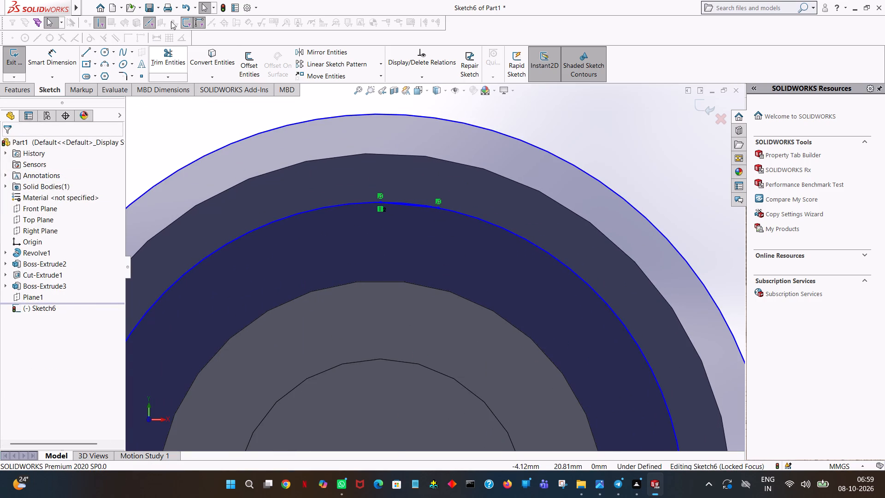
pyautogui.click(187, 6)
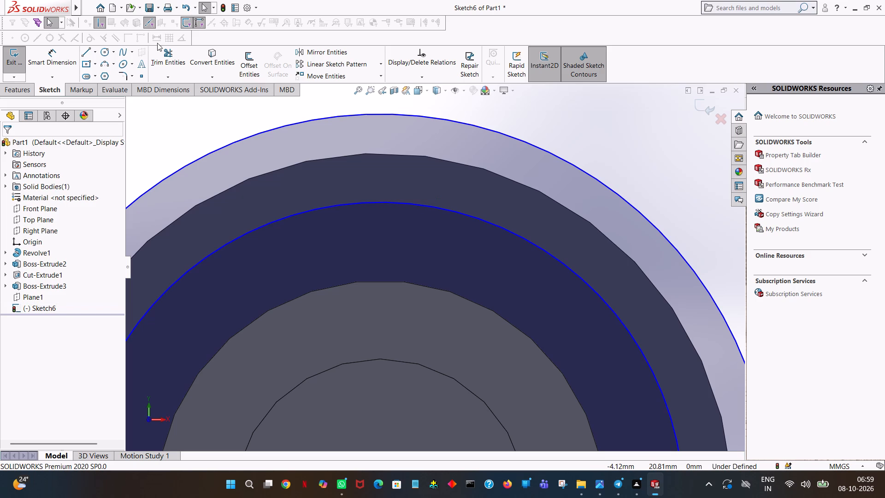
# Sketch a 2 mm horizontal line outward from the topmost point of the 15.5 mm radius circle, along positive X.
pyautogui.click(86, 53)
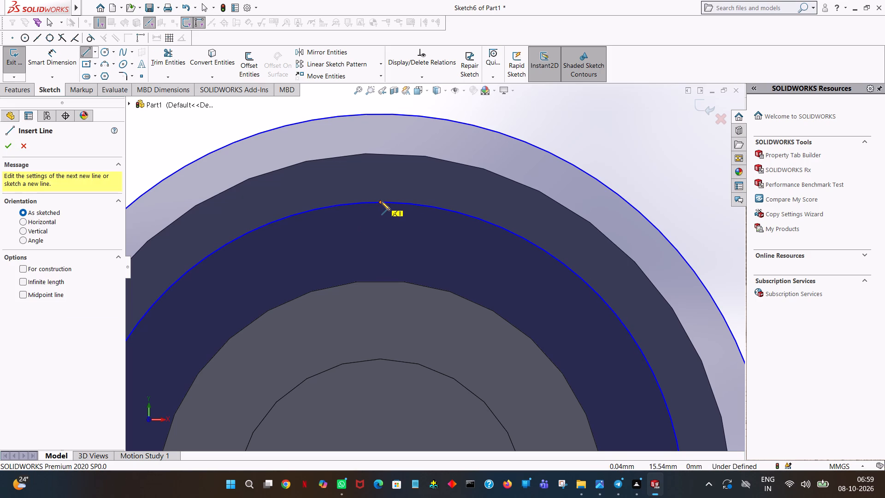
pyautogui.click(381, 202)
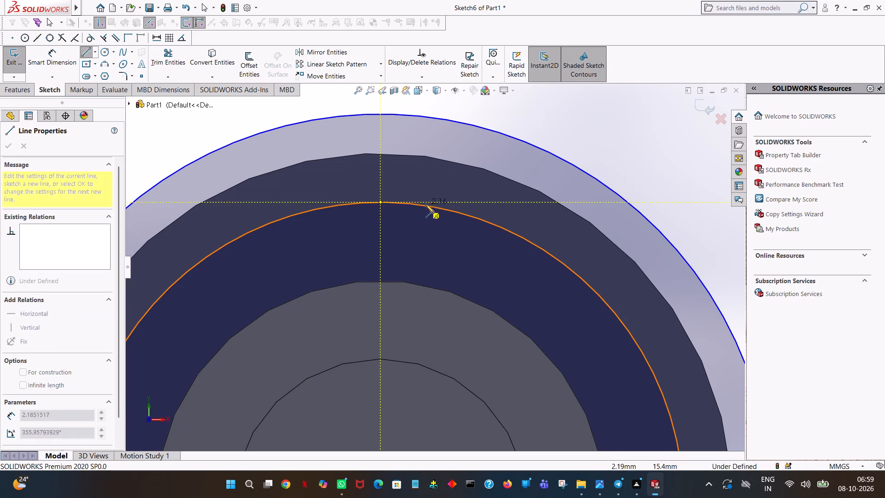
pyautogui.click(465, 203)
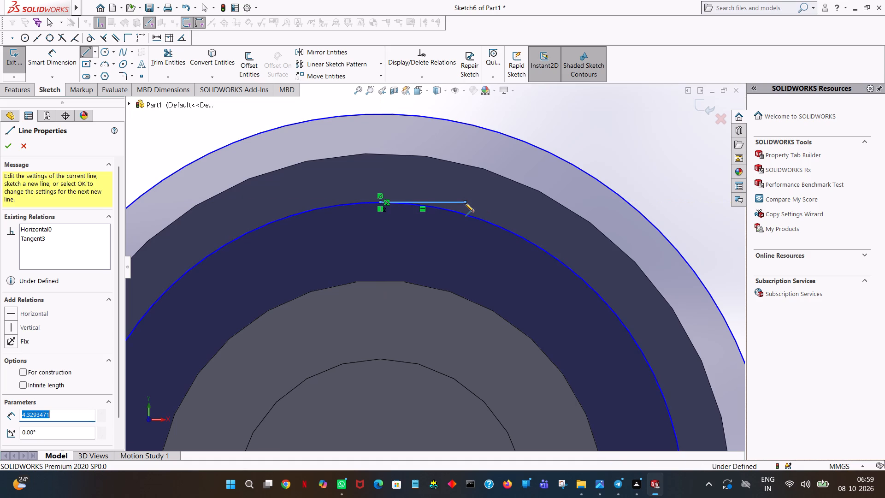
pyautogui.press('2')
pyautogui.press('Return')
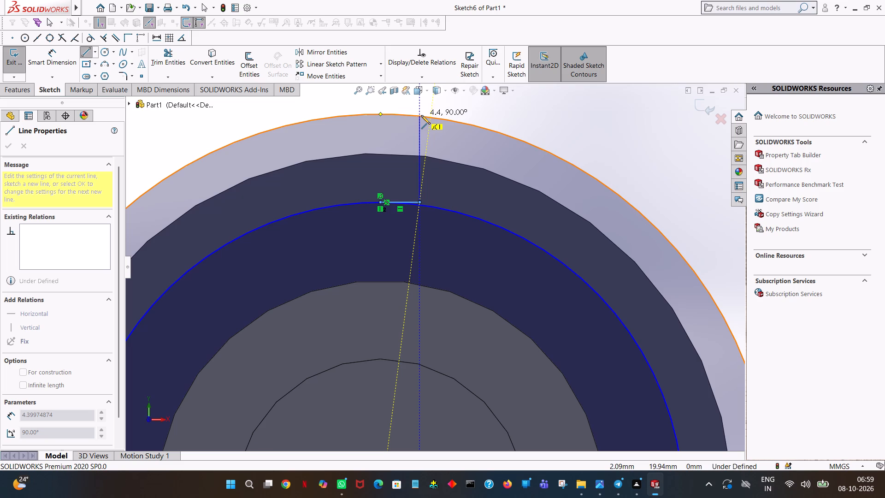
pyautogui.rightClick(421, 115)
pyautogui.click(444, 119)
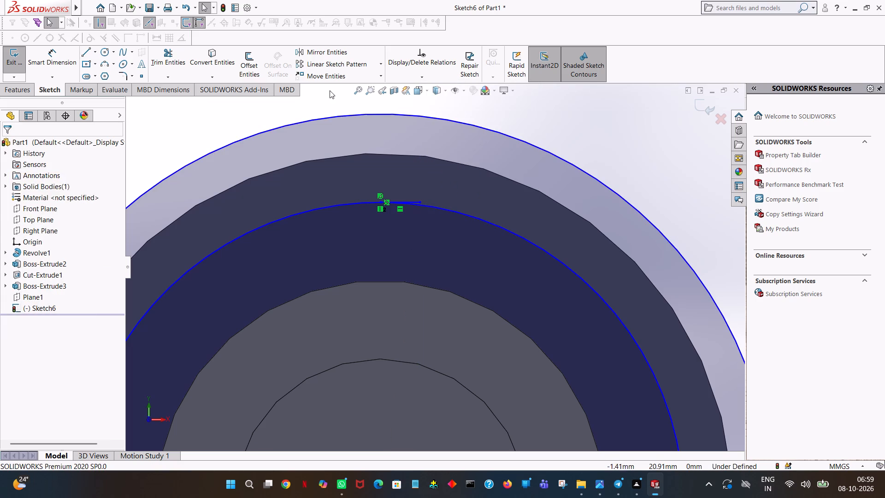
# Sketch a circle of 1 mm radius centred on the topmost point of the 20 mm radius circle.
pyautogui.click(107, 52)
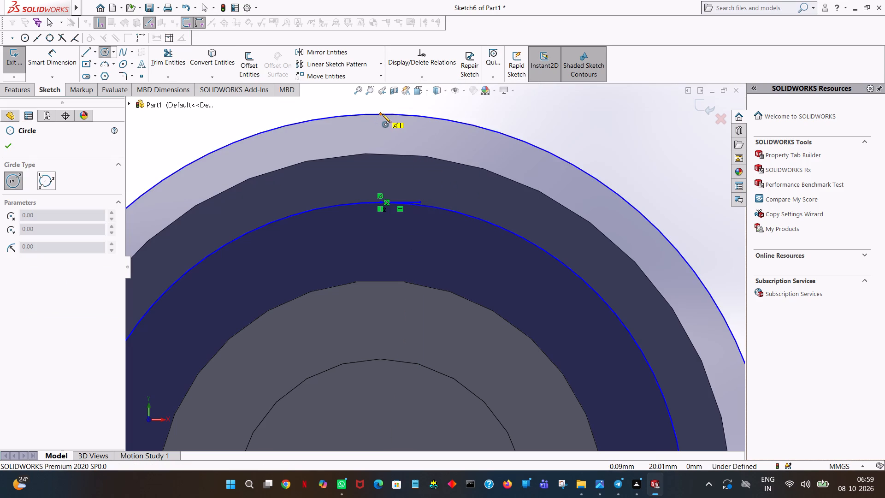
pyautogui.click(379, 113)
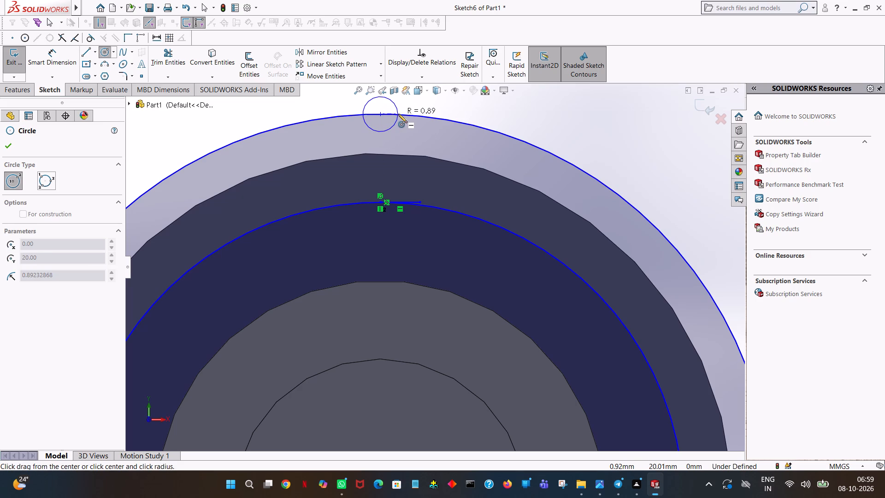
pyautogui.click(398, 114)
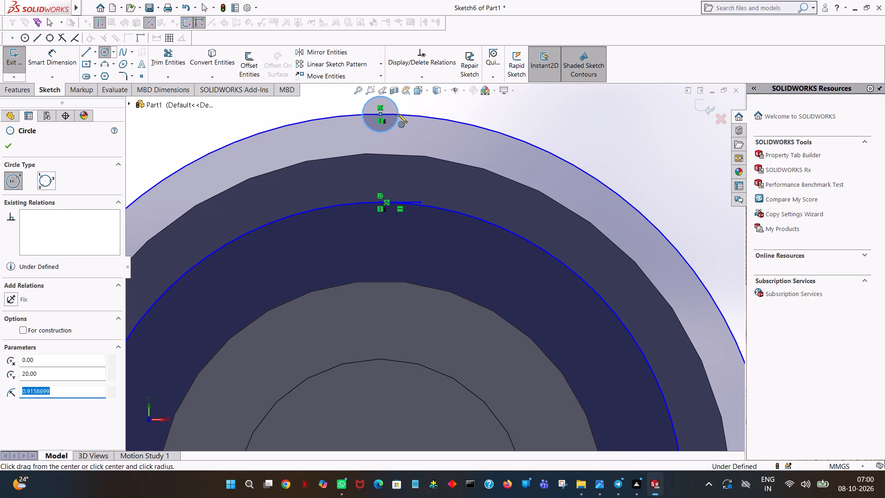
pyautogui.press('1')
pyautogui.press('Return')
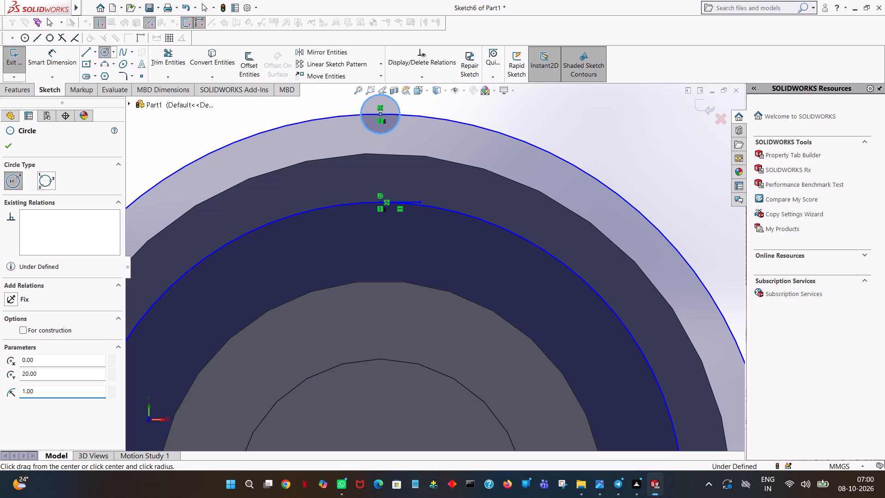
pyautogui.click(12, 143)
# Sketch a slanted line about 5.1 mm long from the outer end of the 2 mm horizontal line up to the 1 mm radius circle.
pyautogui.click(88, 51)
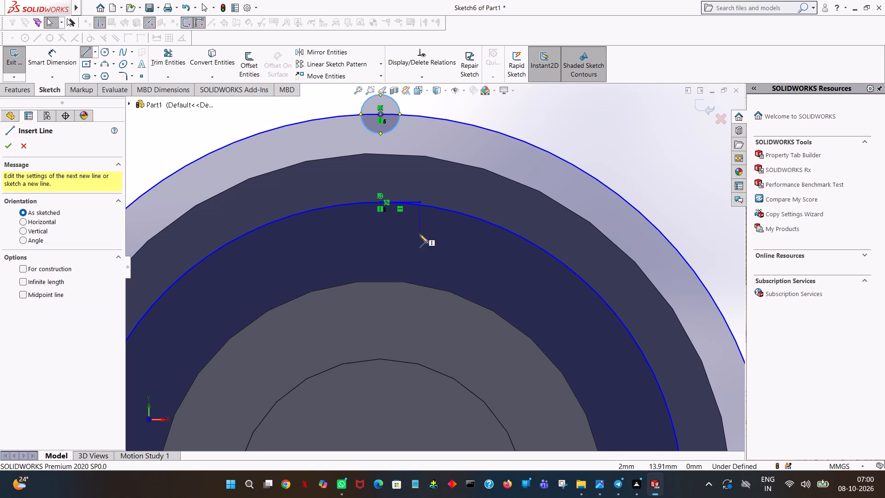
pyautogui.click(421, 202)
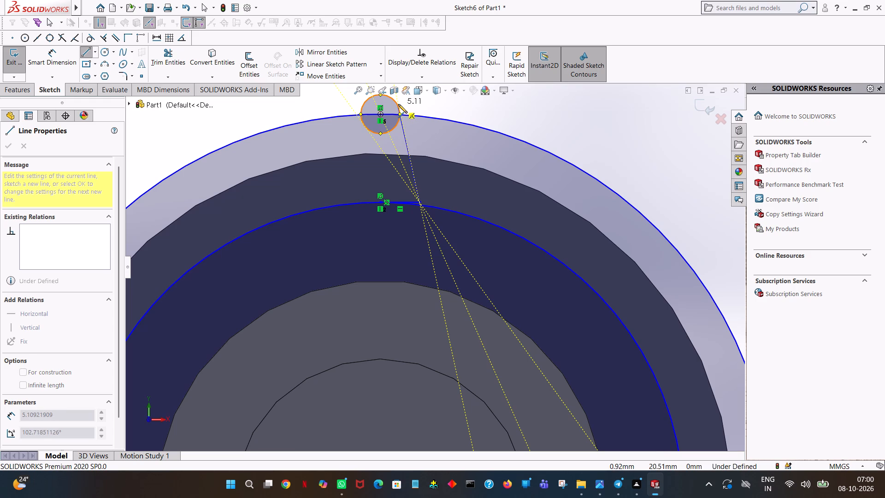
pyautogui.click(398, 104)
pyautogui.rightClick(398, 104)
pyautogui.click(409, 111)
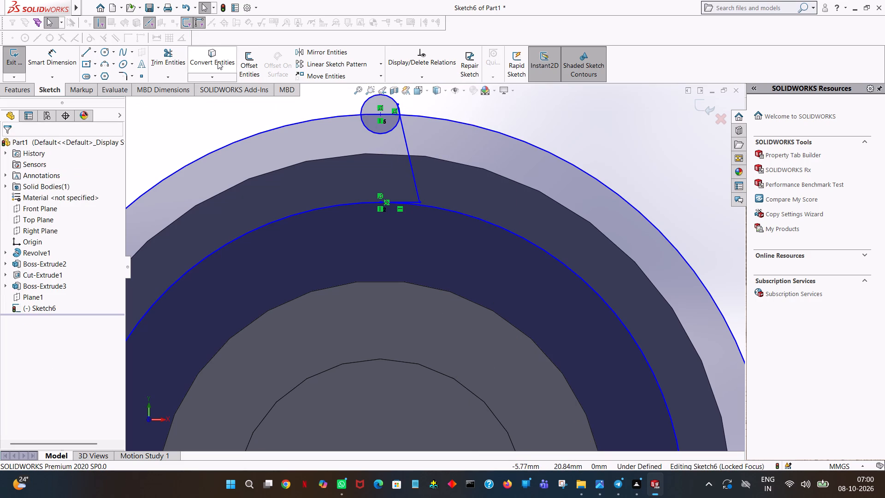
# Sketch a 2 mm line along negative X from the 15.5 mm radius circle's topmost point, continuing with an about 5.1 mm slanted line to the small circle.
pyautogui.click(81, 53)
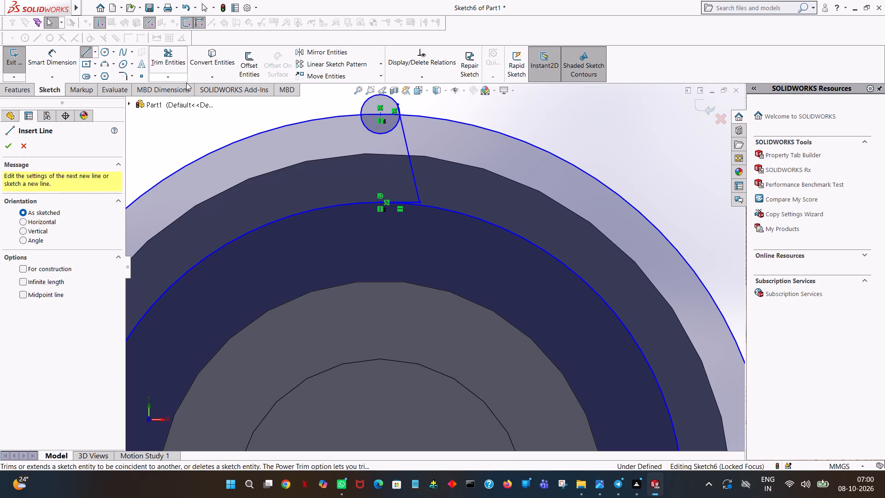
pyautogui.click(380, 202)
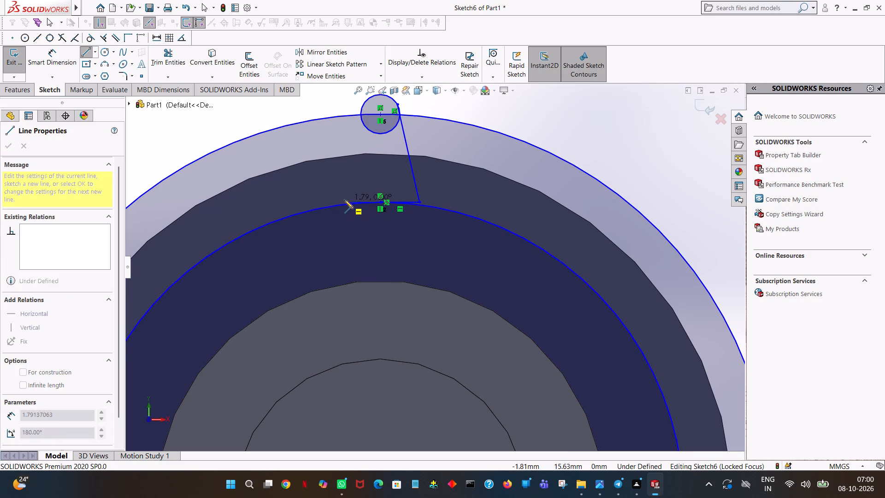
pyautogui.click(319, 200)
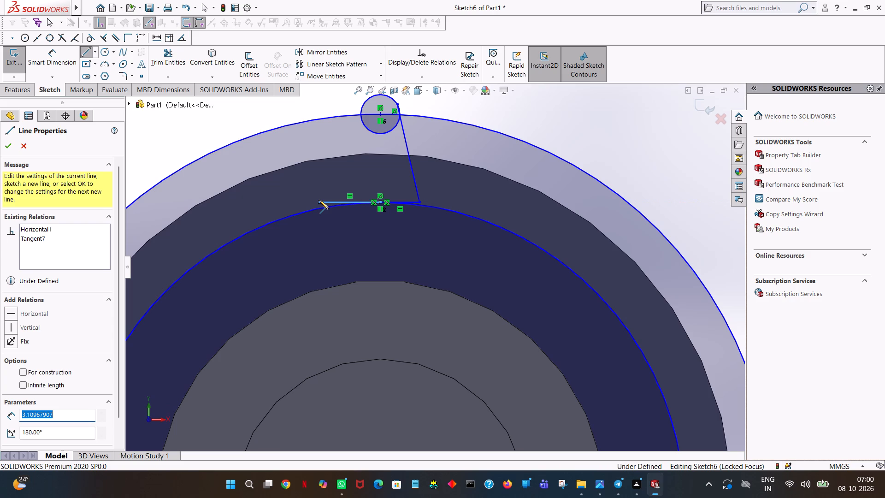
pyautogui.press('1')
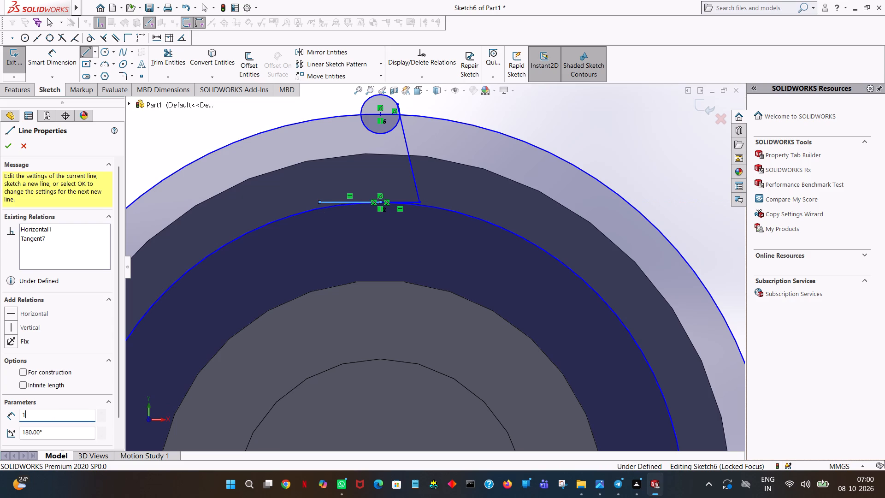
pyautogui.press('BackSpace')
pyautogui.press('2')
pyautogui.press('Return')
pyautogui.click(361, 104)
pyautogui.rightClick(361, 104)
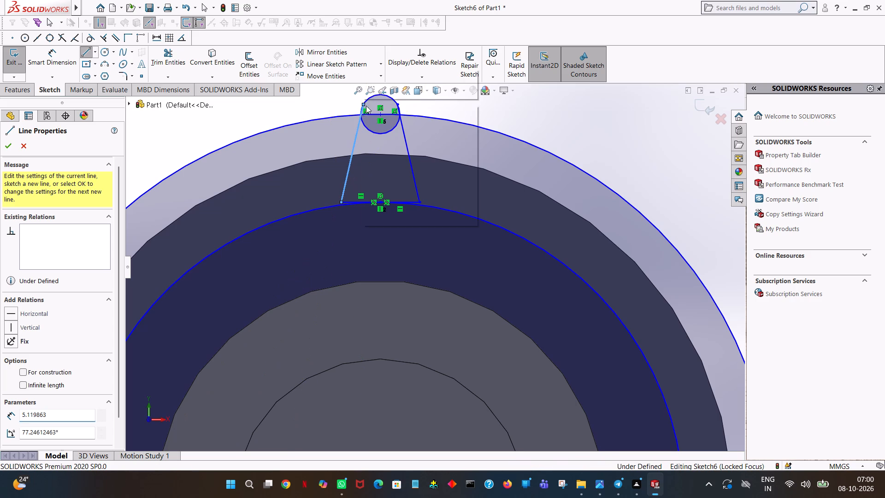
pyautogui.click(375, 110)
# Trim away the lower arc of the 1 mm radius circle and both 2 mm horizontal lines at the profile's base.
pyautogui.click(171, 65)
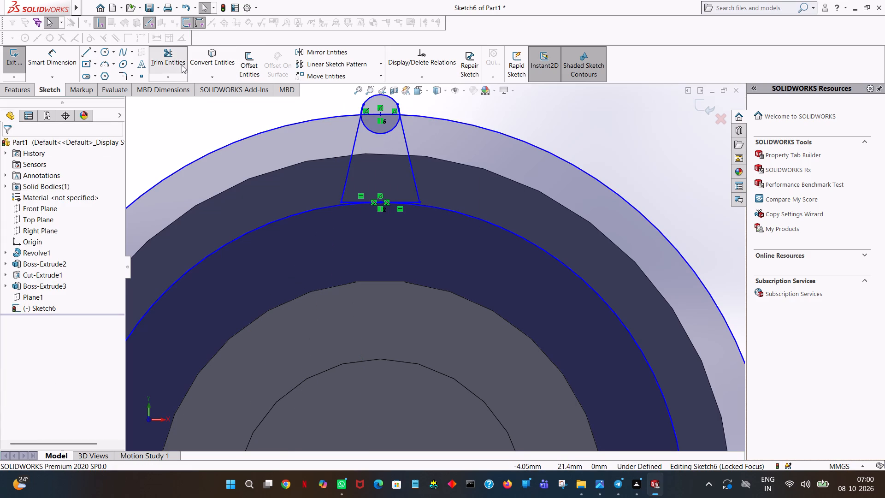
pyautogui.click(386, 131)
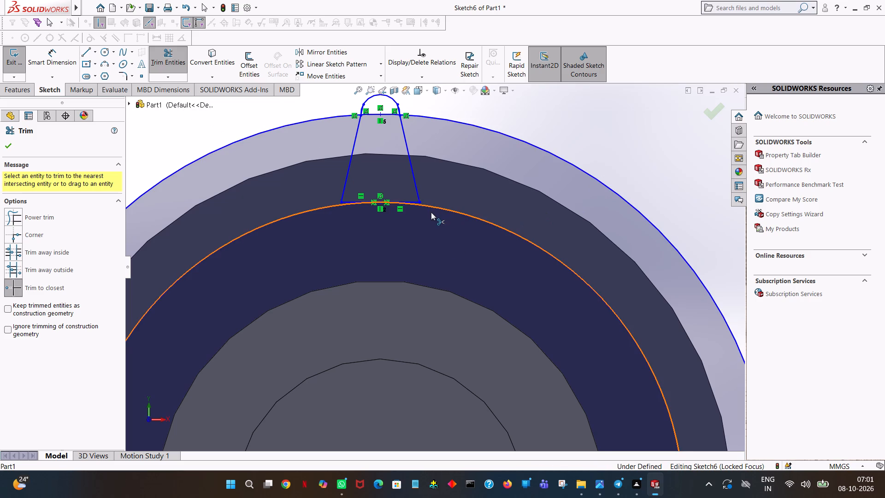
pyautogui.keyDown('ctrl'); pyautogui.scroll(-5, 431, 212); pyautogui.keyUp('ctrl')
pyautogui.keyDown('ctrl'); pyautogui.scroll(-2, 386, 208); pyautogui.keyUp('ctrl')
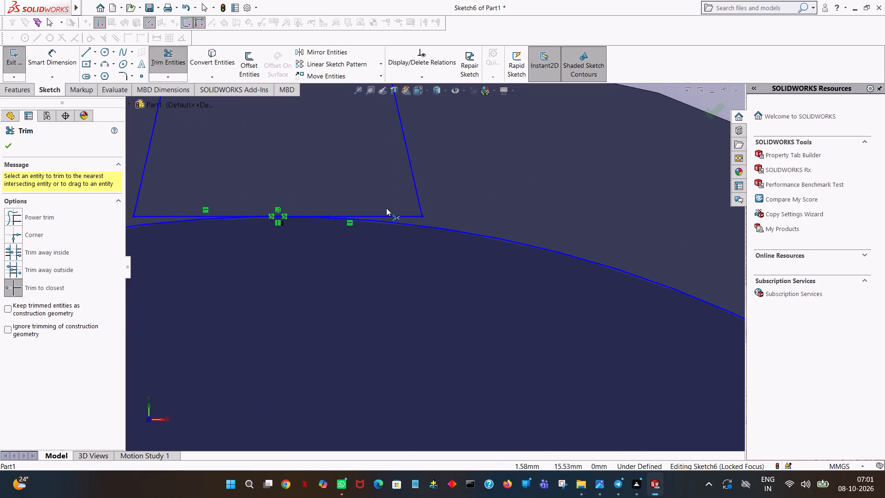
pyautogui.keyDown('ctrl'); pyautogui.scroll(-3, 386, 208); pyautogui.keyUp('ctrl')
pyautogui.click(390, 235)
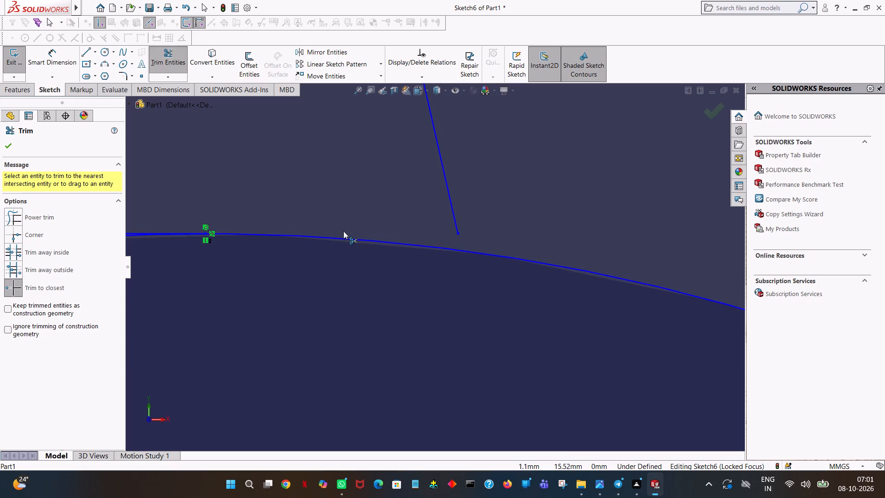
pyautogui.keyDown('ctrl'); pyautogui.scroll(-1, 340, 231); pyautogui.keyUp('ctrl')
pyautogui.keyDown('ctrl'); pyautogui.scroll(10, 314, 229); pyautogui.keyUp('ctrl')
pyautogui.keyDown('ctrl'); pyautogui.scroll(-9, 313, 276); pyautogui.keyUp('ctrl')
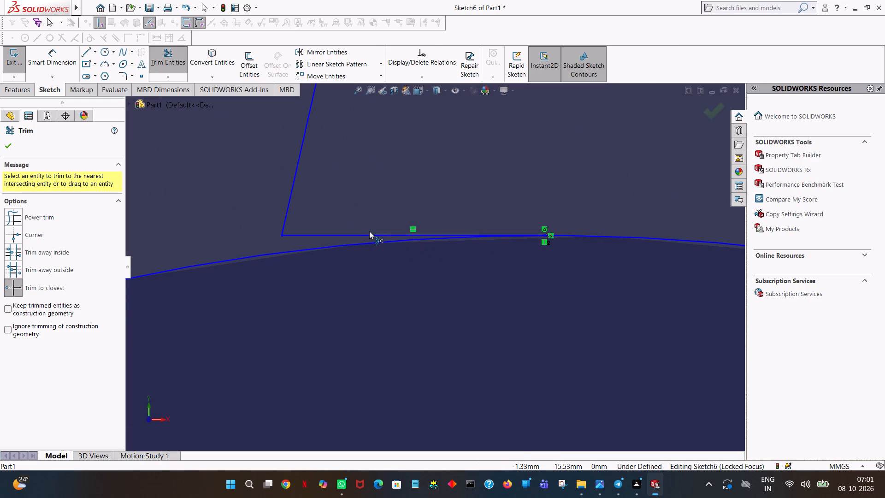
pyautogui.keyDown('ctrl'); pyautogui.click(368, 234); pyautogui.keyUp('ctrl')
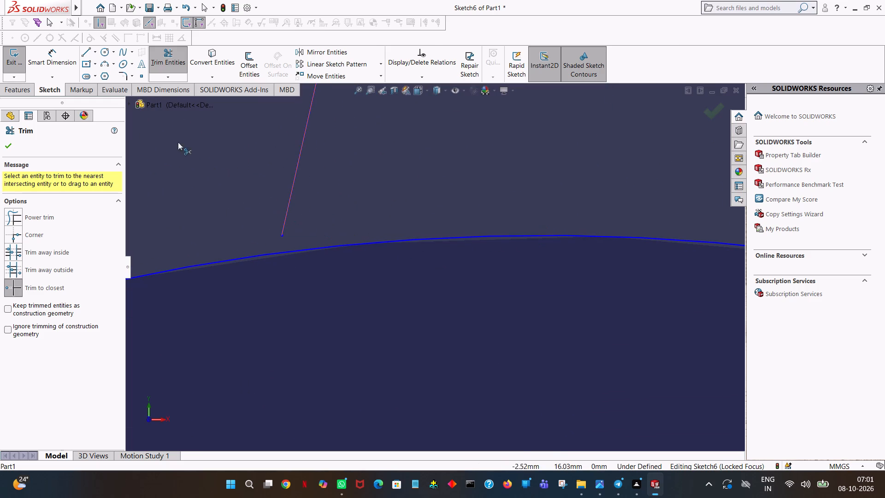
pyautogui.keyDown('ctrl'); pyautogui.click(6, 148); pyautogui.keyUp('ctrl')
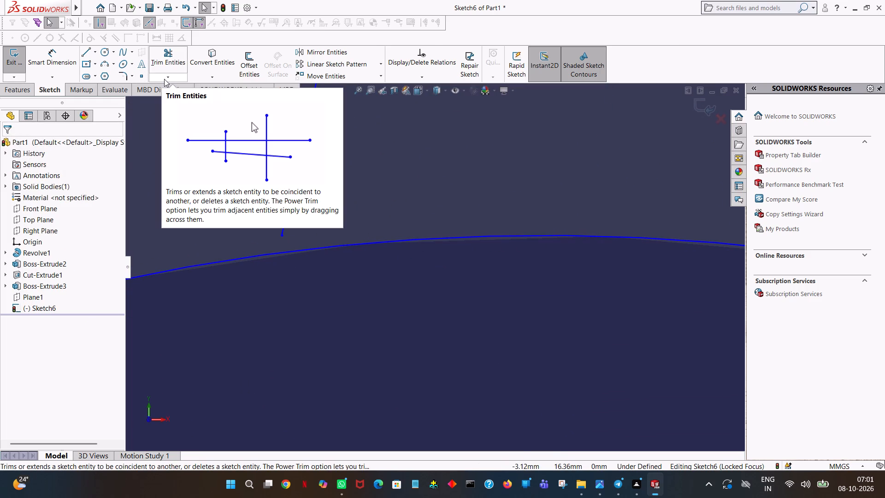
# Extend the lower ends of both slanted lines to the 15.5 mm radius circle.
pyautogui.click(165, 79)
pyautogui.click(170, 101)
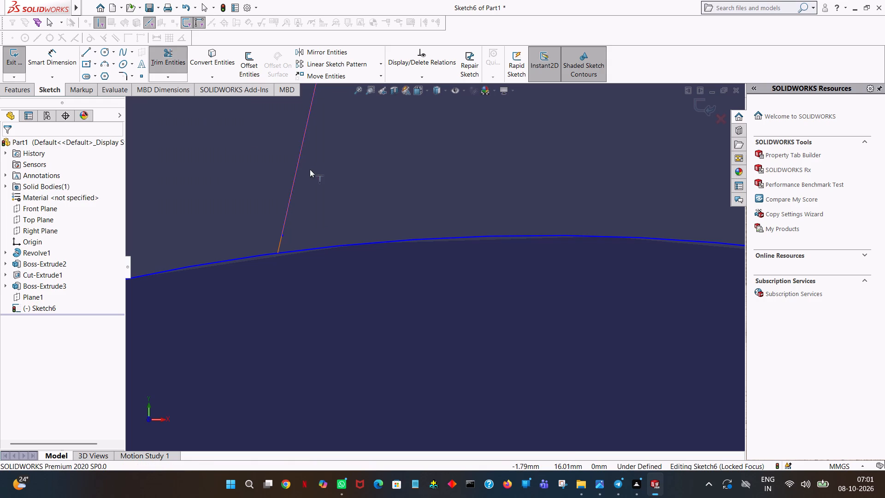
pyautogui.click(290, 191)
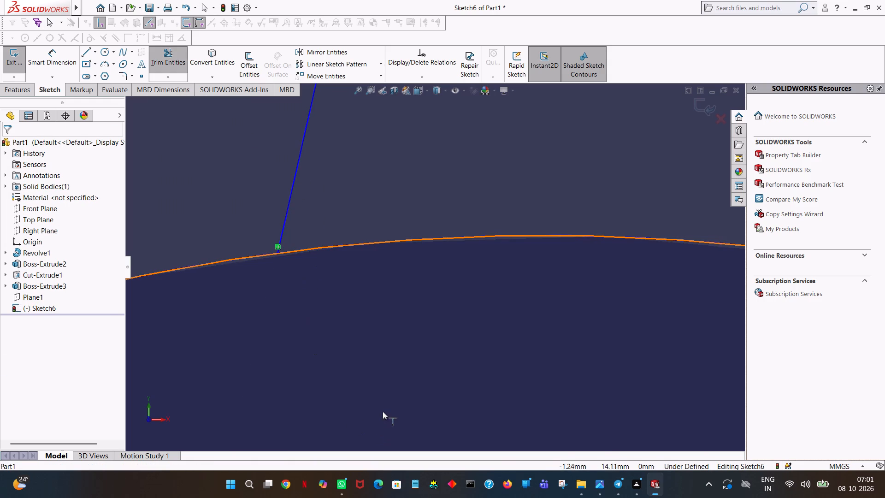
pyautogui.keyDown('ctrl'); pyautogui.scroll(-8, 383, 401); pyautogui.keyUp('ctrl')
pyautogui.keyDown('ctrl'); pyautogui.scroll(14, 720, 236); pyautogui.keyUp('ctrl')
pyautogui.keyDown('ctrl'); pyautogui.scroll(-5, 604, 203); pyautogui.keyUp('ctrl')
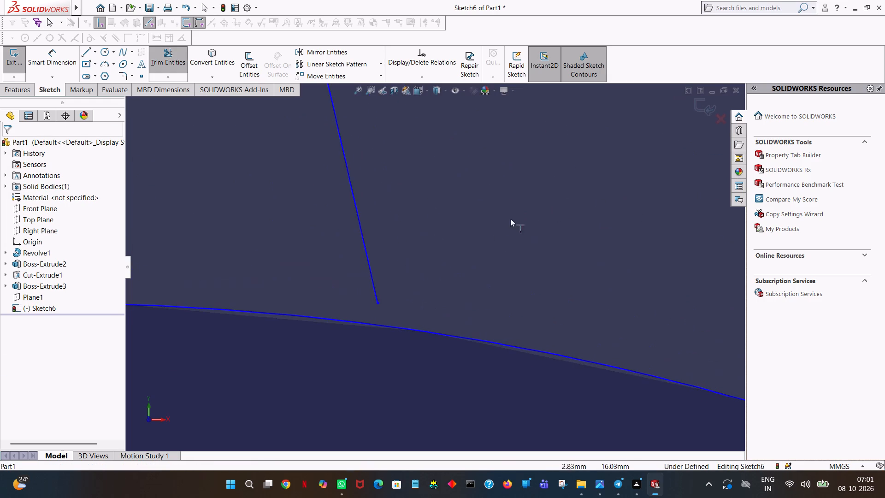
pyautogui.keyDown('ctrl'); pyautogui.scroll(-3, 510, 219); pyautogui.keyUp('ctrl')
pyautogui.click(359, 277)
pyautogui.keyDown('ctrl'); pyautogui.scroll(-1, 445, 268); pyautogui.keyUp('ctrl')
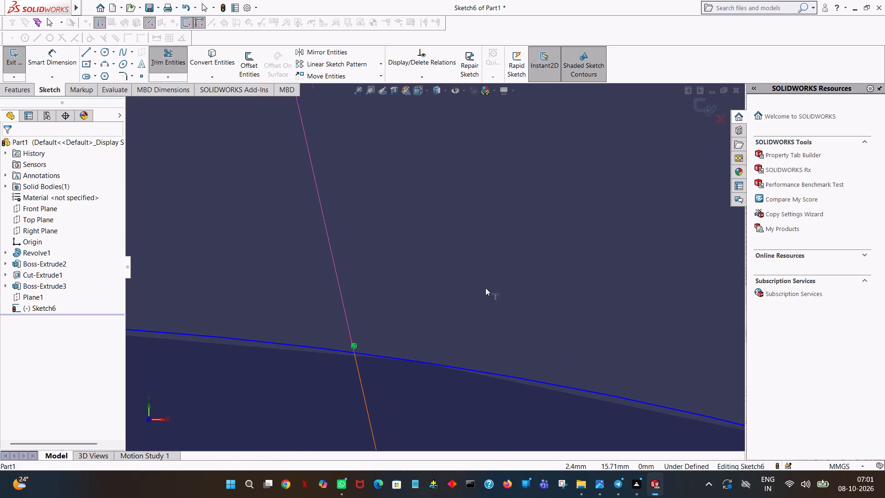
pyautogui.keyDown('ctrl'); pyautogui.scroll(-2, 485, 288); pyautogui.keyUp('ctrl')
pyautogui.keyDown('ctrl'); pyautogui.scroll(11, 411, 381); pyautogui.keyUp('ctrl')
pyautogui.keyDown('ctrl'); pyautogui.scroll(-2, 569, 342); pyautogui.keyUp('ctrl')
pyautogui.keyDown('ctrl'); pyautogui.scroll(9, 509, 323); pyautogui.keyUp('ctrl')
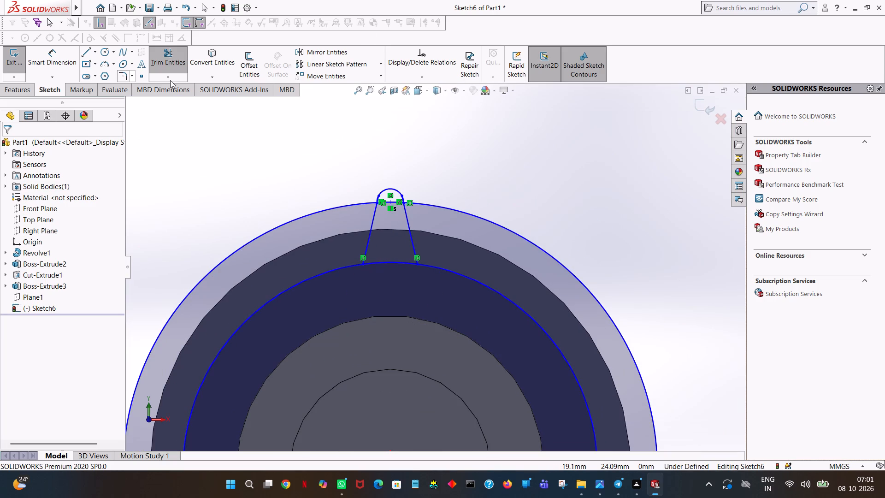
# Trim away the portion of the 20 mm radius circle lying between the two slanted lines.
pyautogui.click(161, 56)
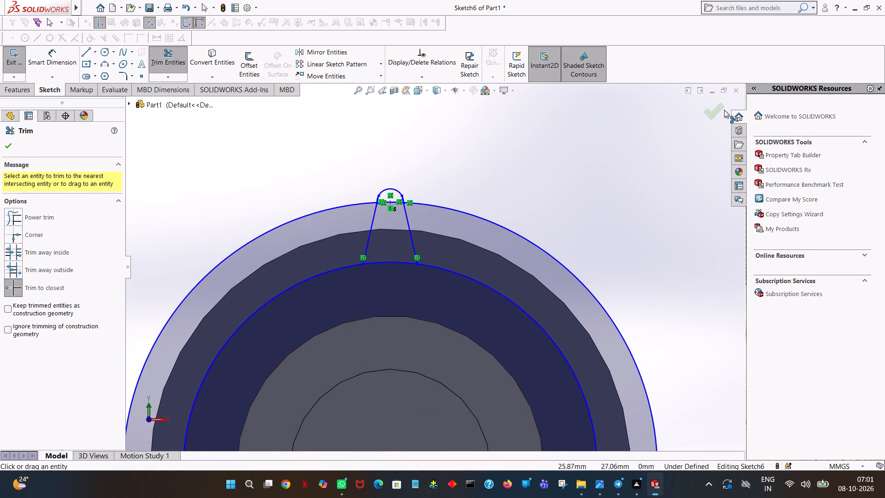
pyautogui.click(724, 110)
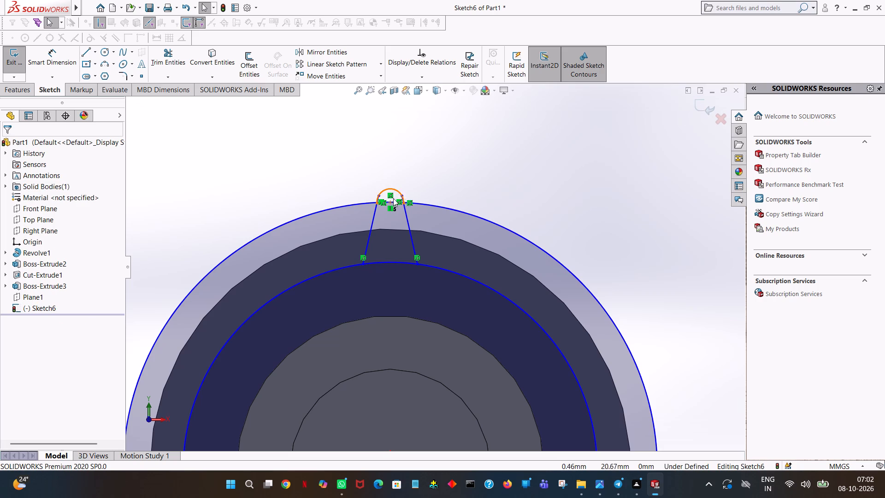
pyautogui.click(181, 58)
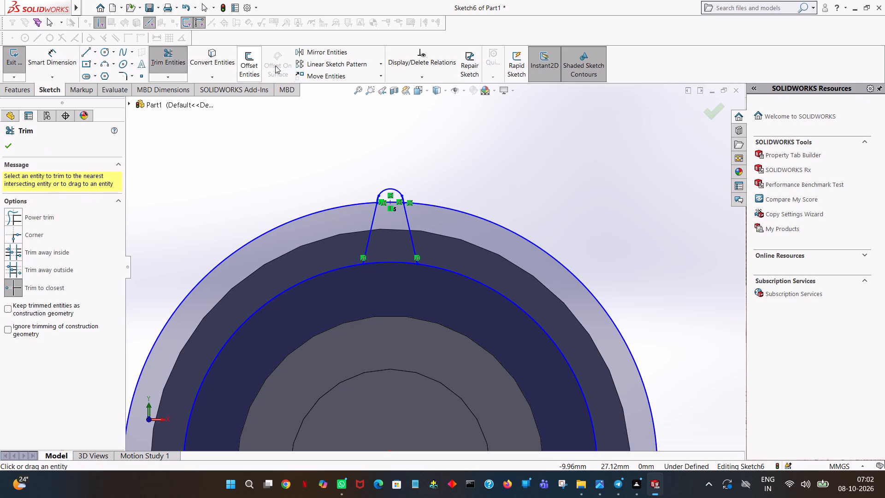
pyautogui.click(393, 201)
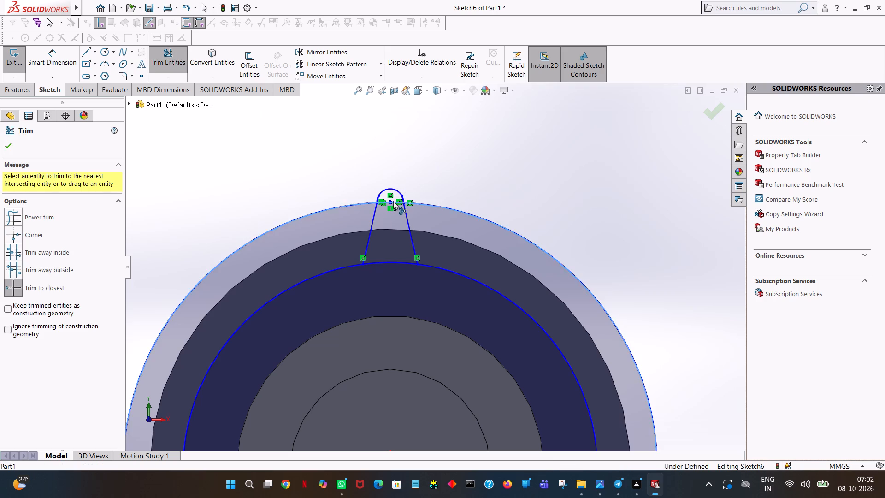
pyautogui.click(390, 202)
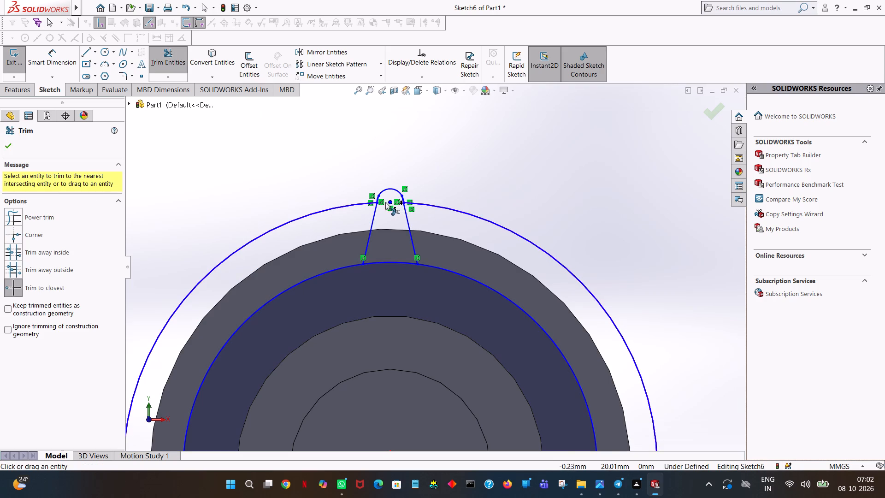
pyautogui.click(11, 149)
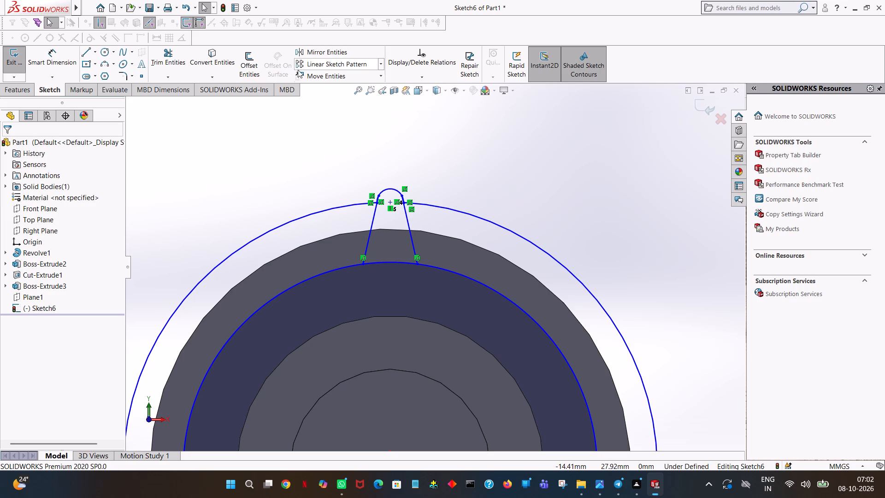
# Circularly pattern the tooth's two slanted lines and rounded tip arc about the origin, with 20 equally spaced instances over 360 degrees.
pyautogui.click(381, 65)
pyautogui.click(369, 87)
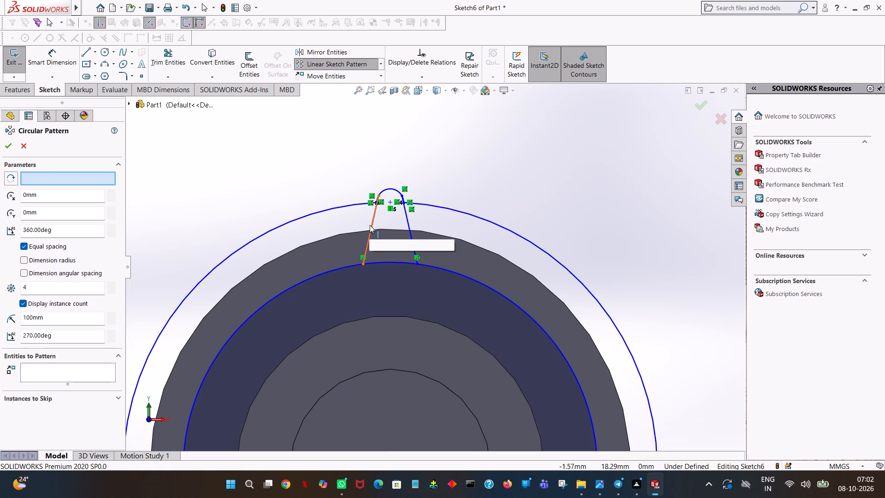
pyautogui.keyDown('ctrl'); pyautogui.scroll(-4, 370, 225); pyautogui.keyUp('ctrl')
pyautogui.keyDown('ctrl'); pyautogui.scroll(11, 370, 225); pyautogui.keyUp('ctrl')
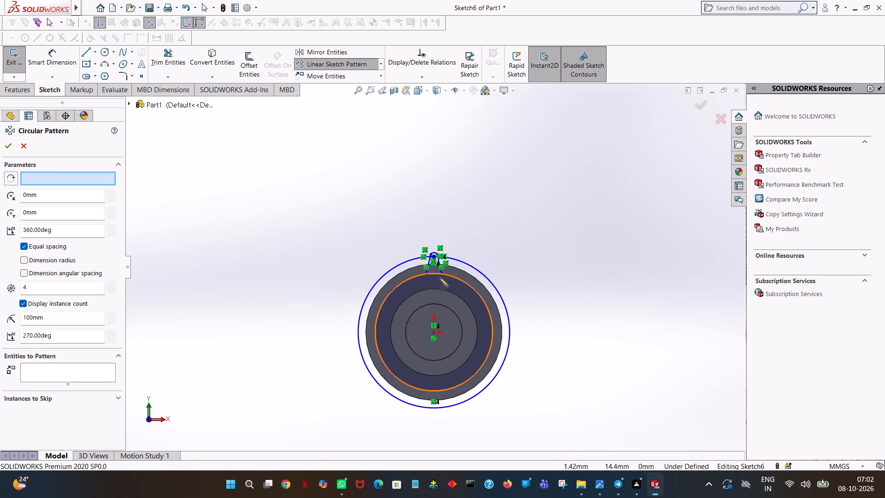
pyautogui.keyDown('ctrl'); pyautogui.scroll(-2, 437, 271); pyautogui.keyUp('ctrl')
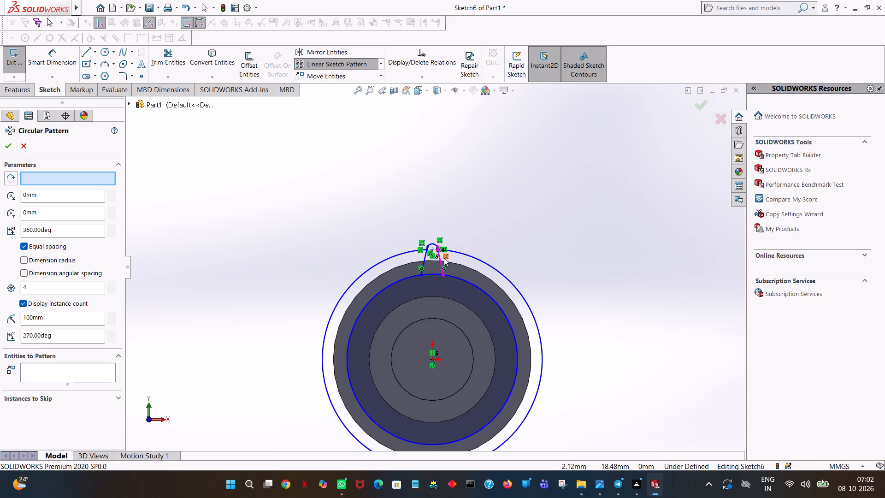
pyautogui.click(440, 259)
pyautogui.click(423, 262)
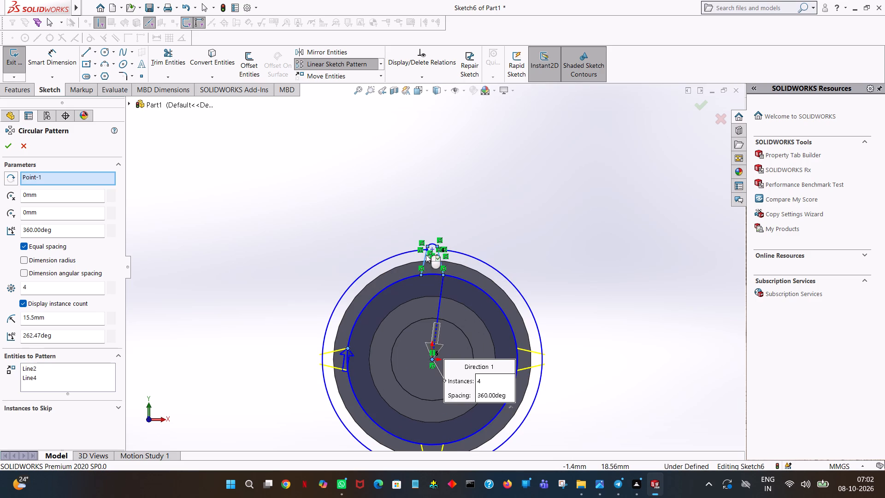
pyautogui.click(430, 243)
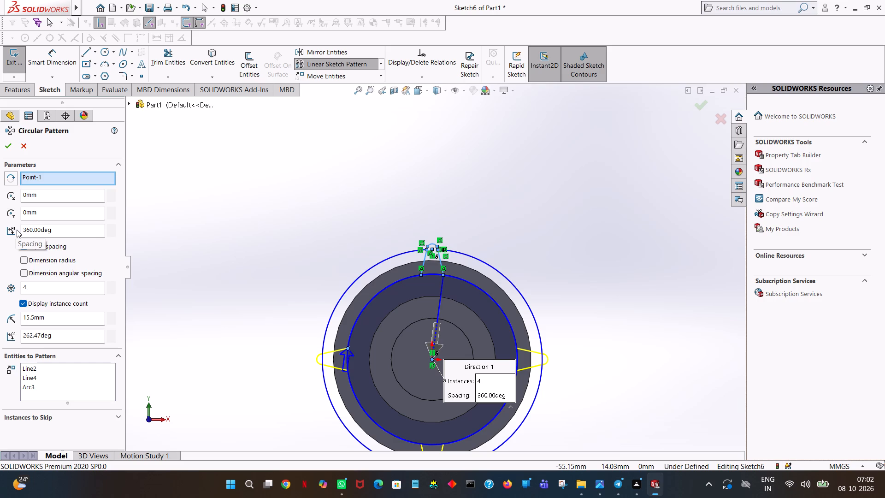
pyautogui.click(112, 284)
pyautogui.tripleClick(112, 284)
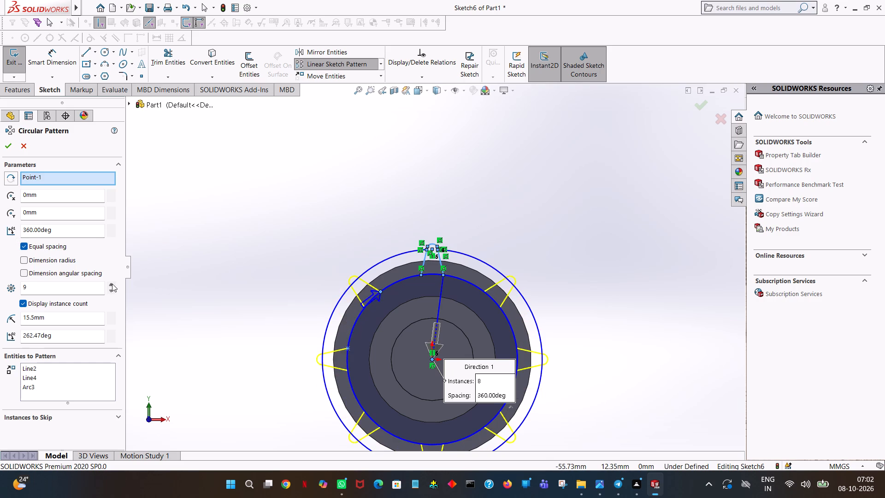
pyautogui.tripleClick(112, 284)
pyautogui.tripleClick(112, 284)
pyautogui.click(112, 284)
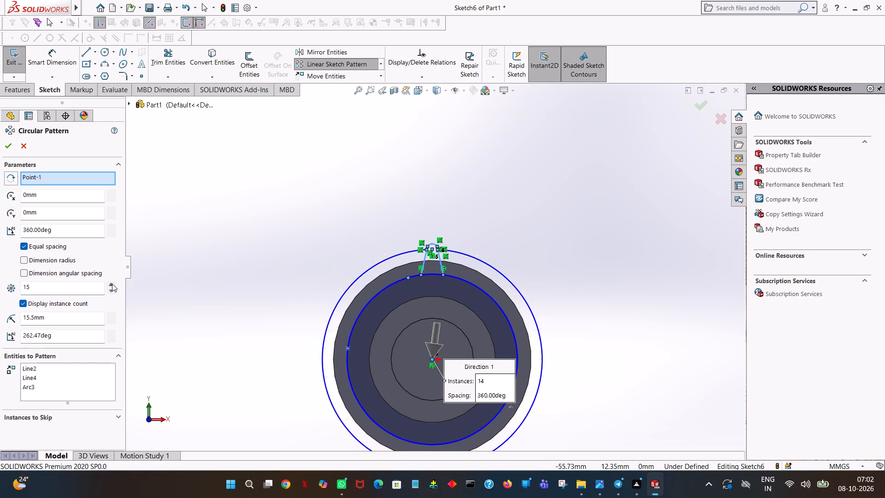
pyautogui.click(112, 284)
pyautogui.click(112, 284)
pyautogui.click(112, 284)
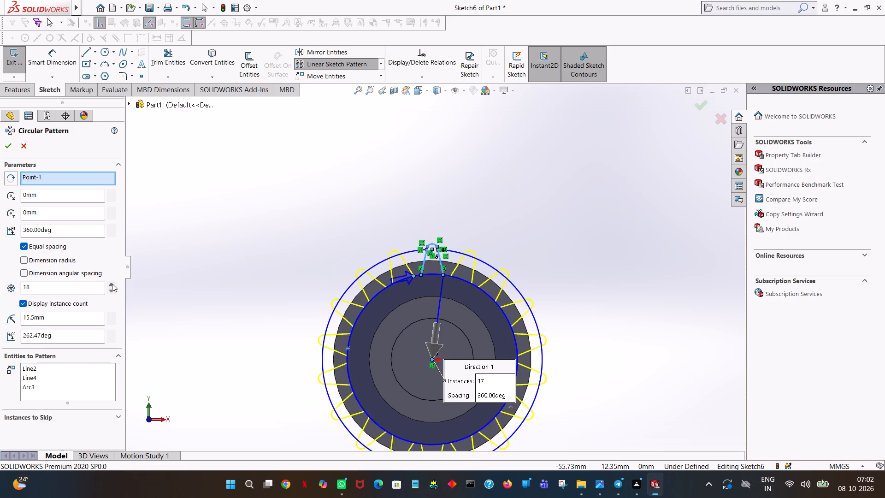
pyautogui.click(112, 284)
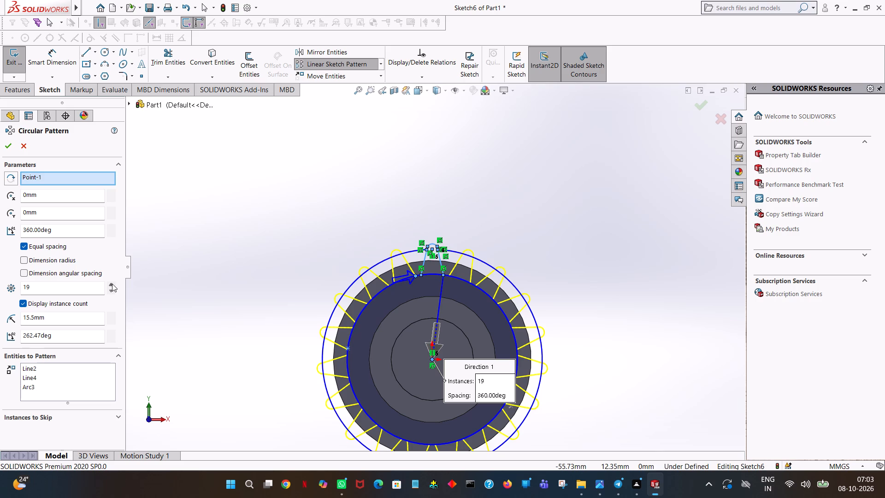
pyautogui.click(113, 282)
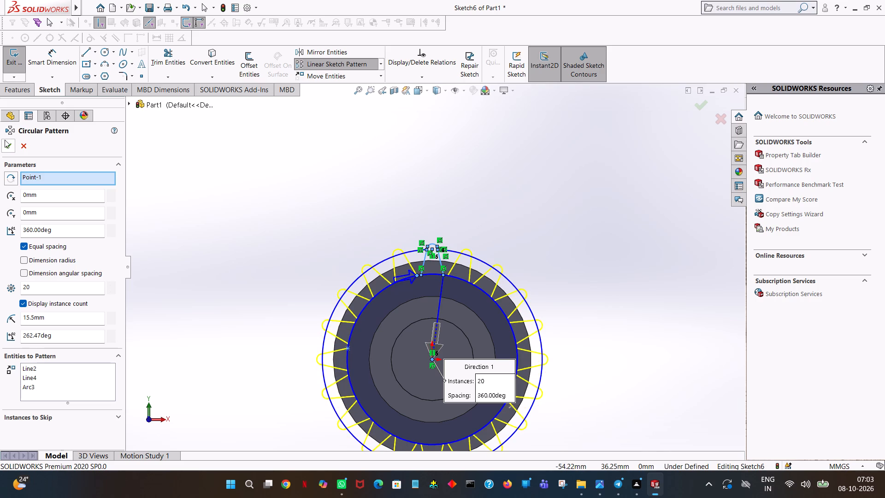
pyautogui.click(8, 144)
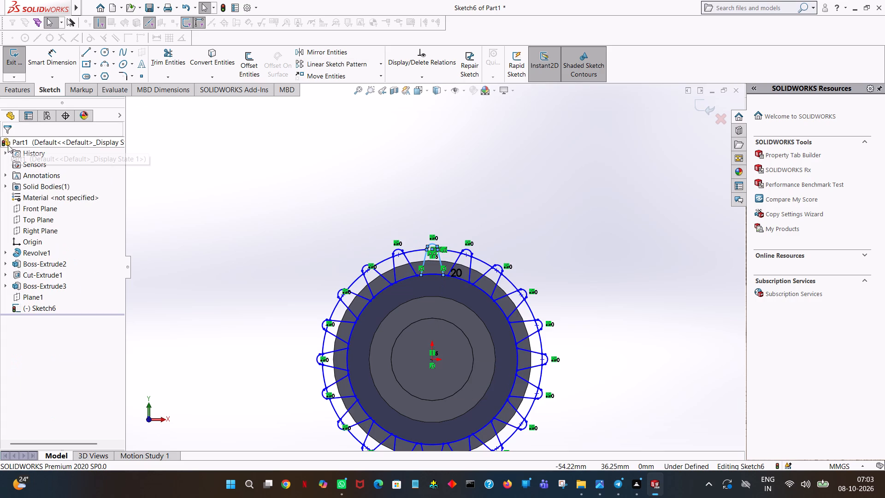
# Trim the 20 mm radius circle inside and between the teeth, from the second tooth counterclockwise of the original clockwise through three teeth beyond it.
pyautogui.moveTo(219, 164); pyautogui.dragTo(280, 152, button='middle')
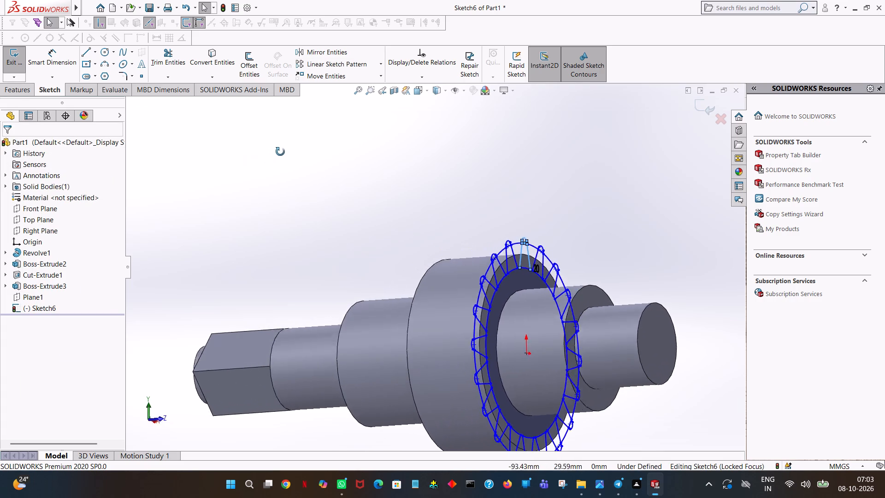
pyautogui.moveTo(280, 152); pyautogui.dragTo(240, 123, button='middle')
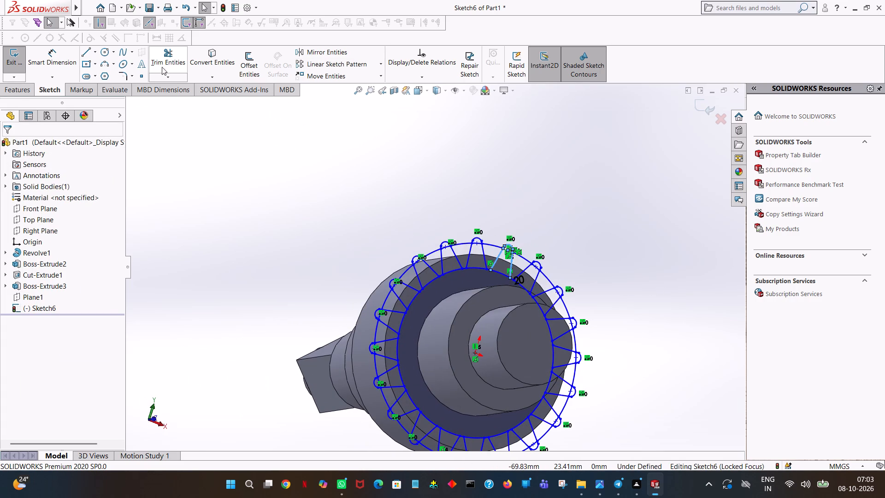
pyautogui.click(174, 62)
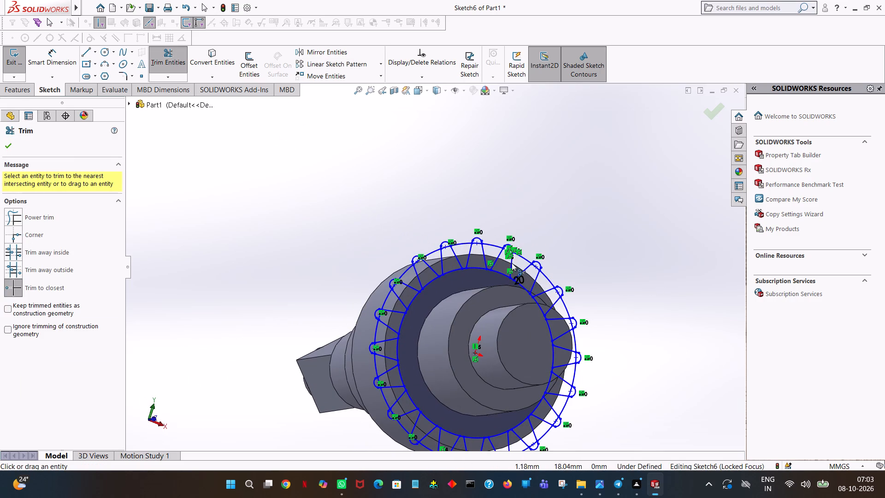
pyautogui.keyDown('ctrl'); pyautogui.scroll(-4, 503, 262); pyautogui.keyUp('ctrl')
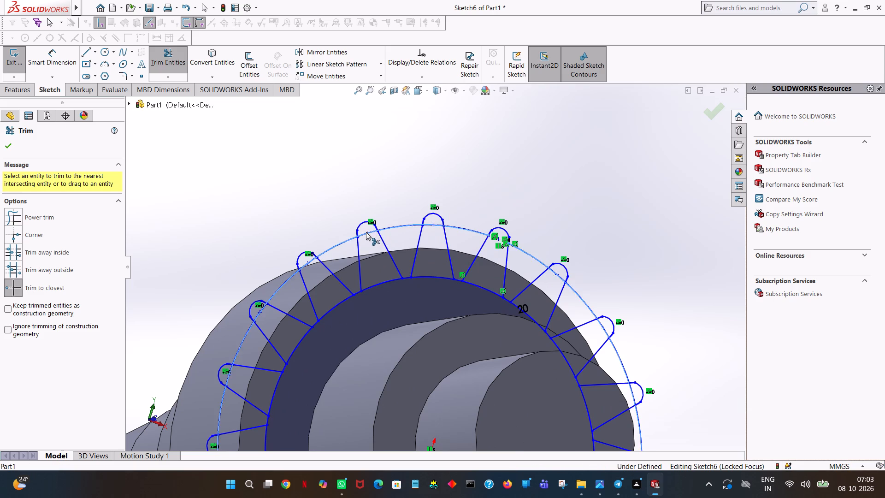
pyautogui.click(366, 232)
pyautogui.click(394, 229)
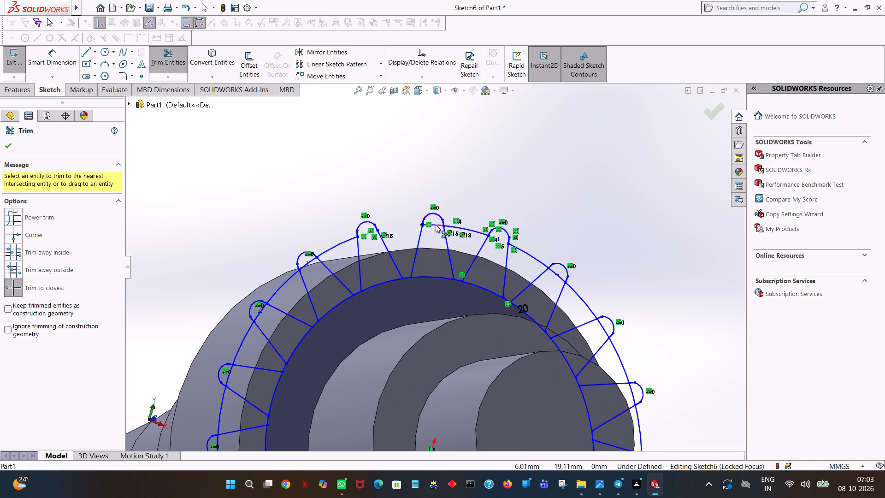
pyautogui.click(436, 225)
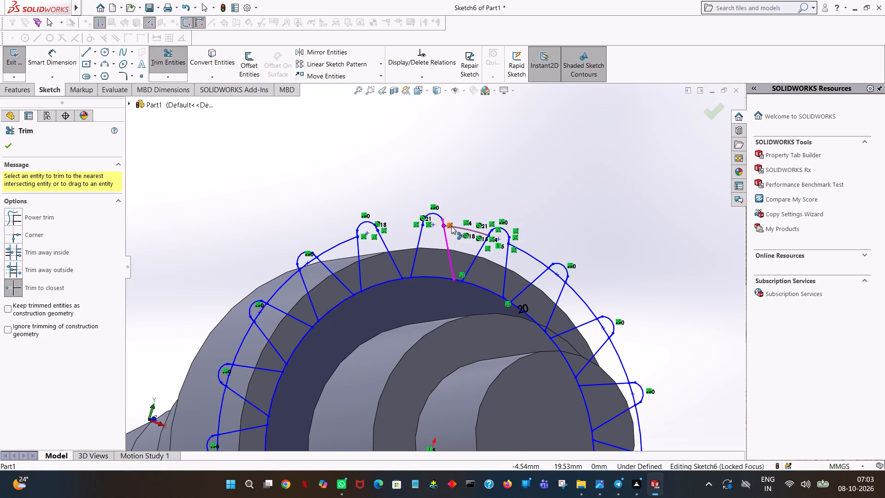
pyautogui.click(457, 227)
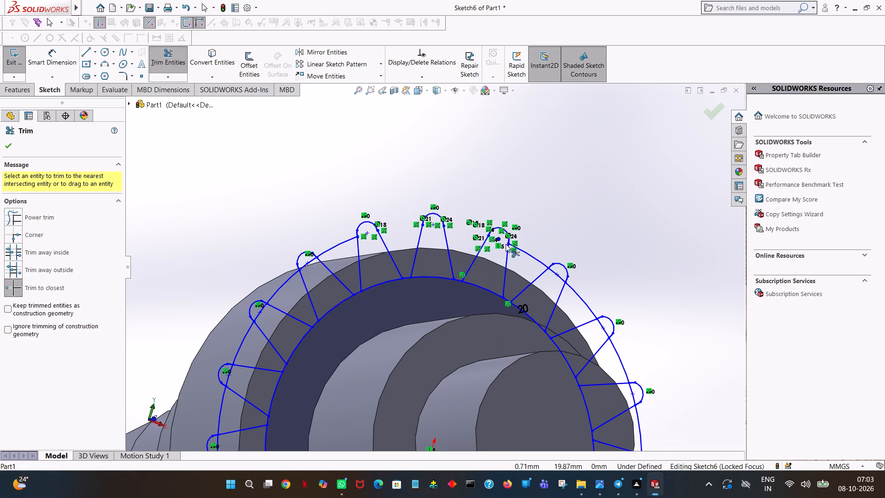
pyautogui.click(521, 249)
pyautogui.click(555, 272)
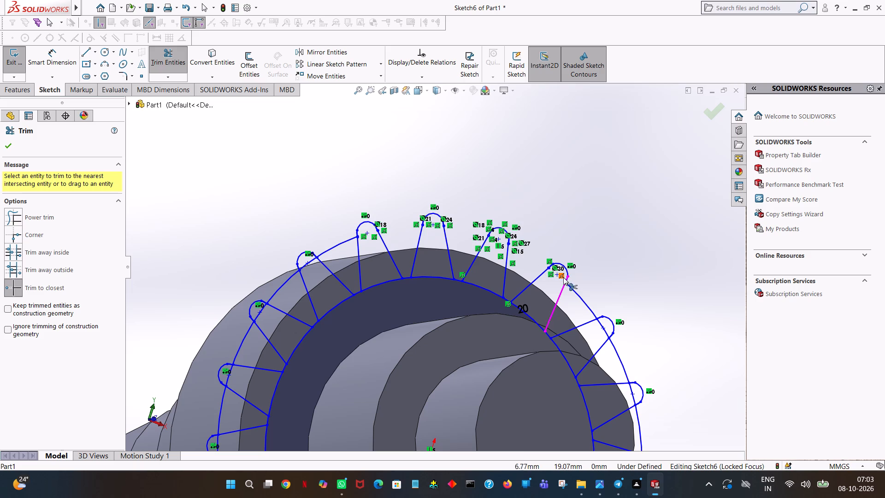
pyautogui.click(574, 290)
pyautogui.click(603, 326)
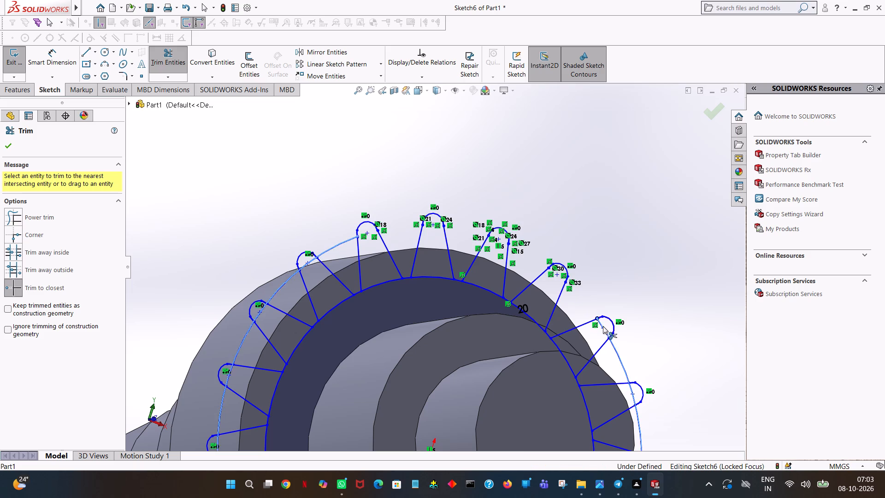
pyautogui.click(615, 351)
pyautogui.click(633, 396)
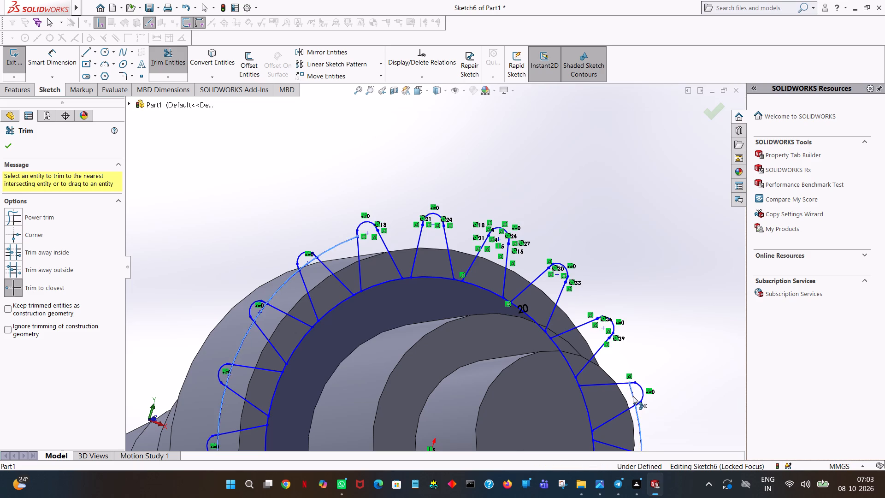
# Trim the 20 mm radius circle inside and between the next four teeth counterclockwise, along the negative X side.
pyautogui.click(345, 240)
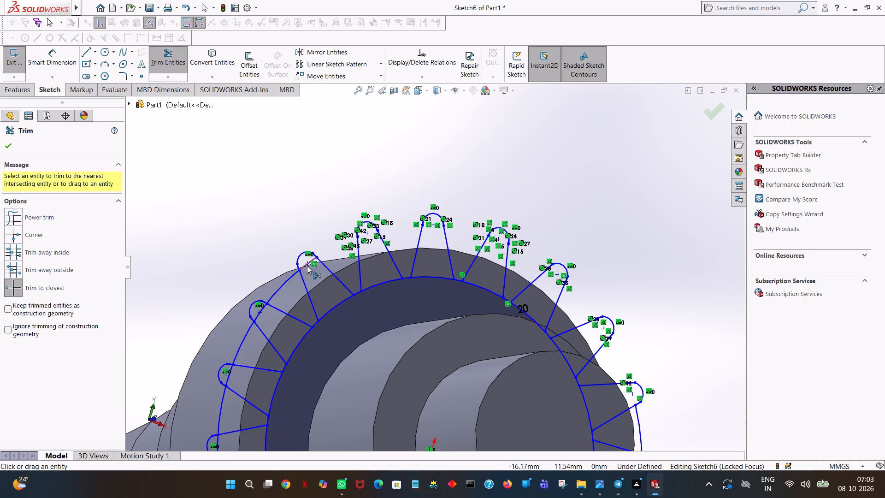
pyautogui.click(307, 265)
pyautogui.click(290, 278)
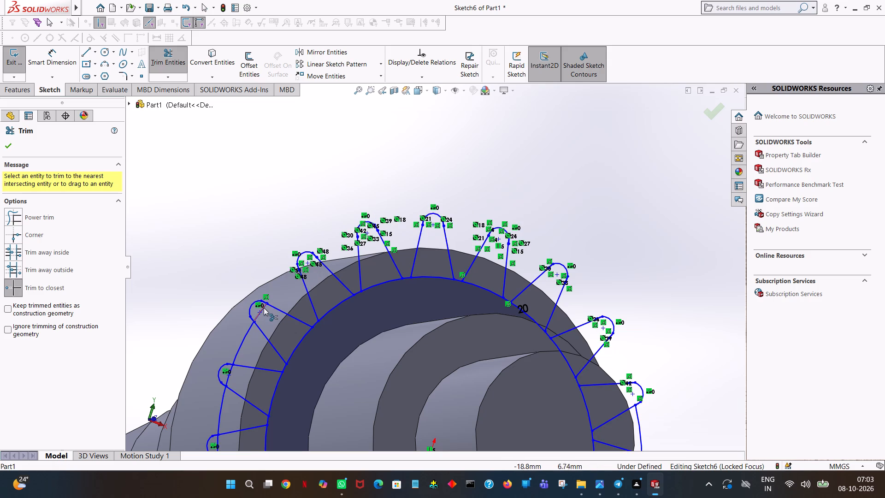
pyautogui.click(261, 311)
pyautogui.click(249, 335)
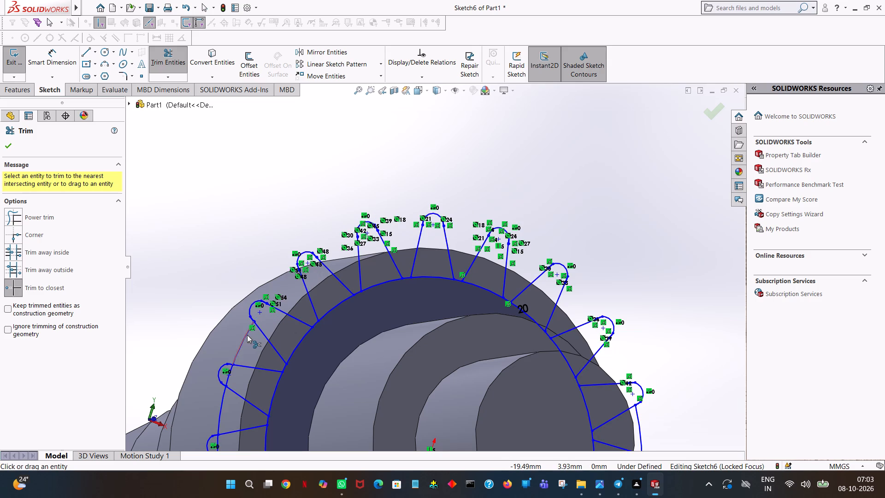
pyautogui.click(247, 335)
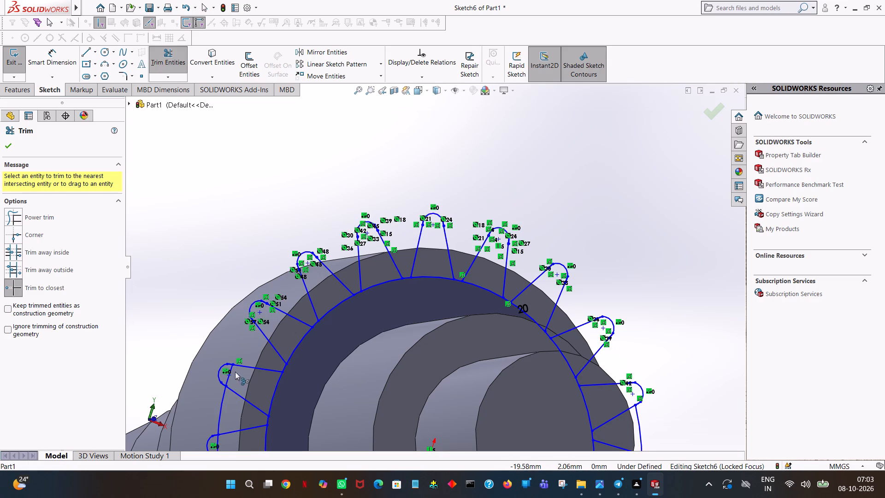
pyautogui.click(226, 381)
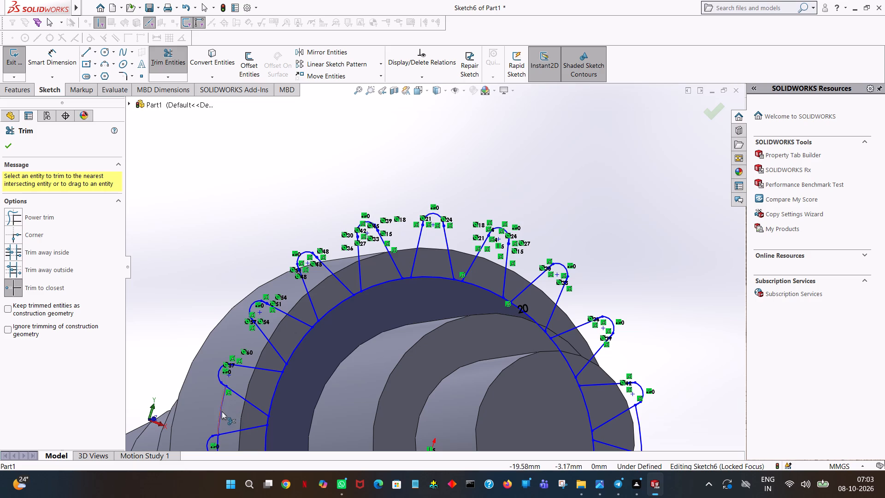
pyautogui.click(222, 411)
pyautogui.click(215, 440)
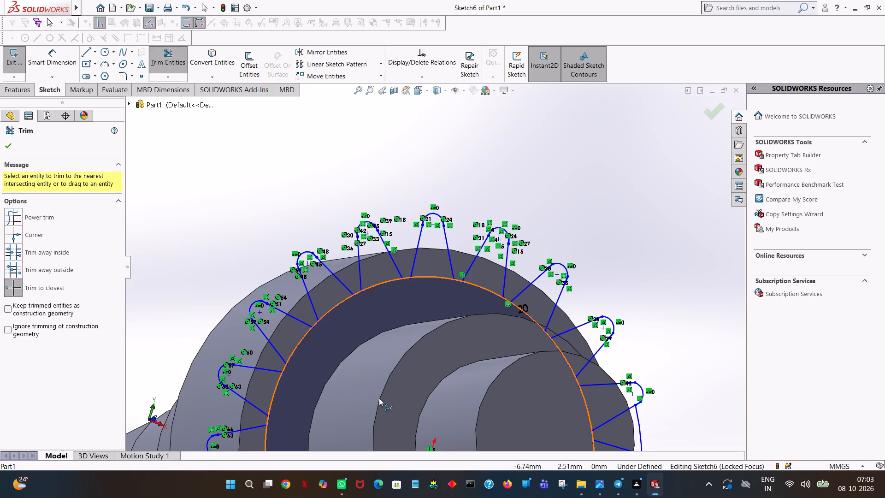
# Continue counterclockwise, trimming the 20 mm radius circle between and inside the teeth through the next two teeth and the gap after them.
pyautogui.keyDown('ctrl'); pyautogui.scroll(-3, 453, 366); pyautogui.keyUp('ctrl')
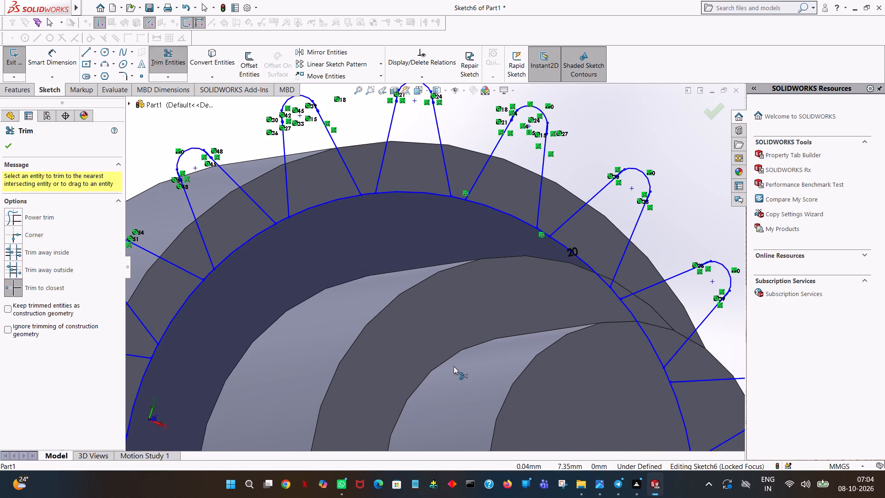
pyautogui.keyDown('ctrl'); pyautogui.scroll(8, 454, 366); pyautogui.keyUp('ctrl')
pyautogui.keyDown('ctrl'); pyautogui.scroll(-3, 383, 399); pyautogui.keyUp('ctrl')
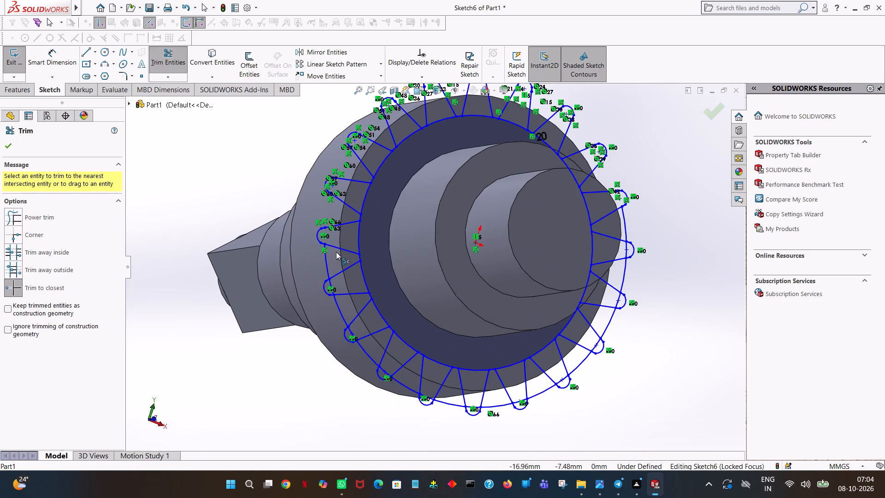
pyautogui.click(326, 259)
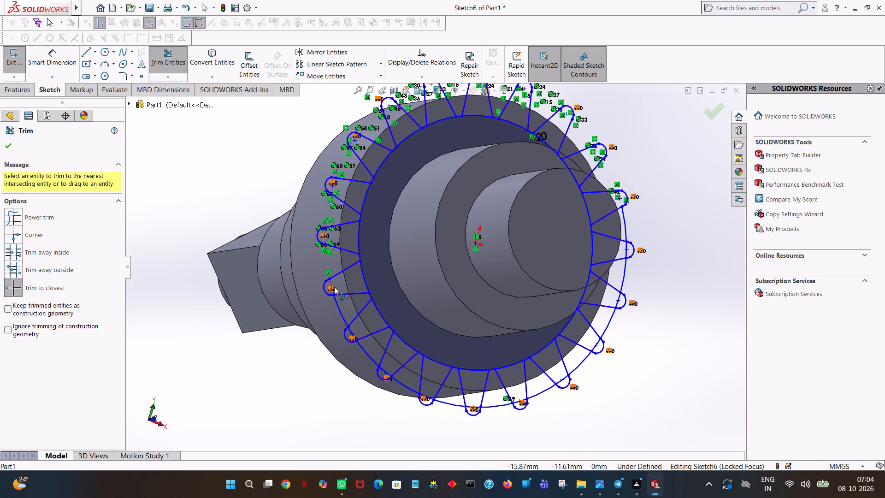
pyautogui.keyDown('ctrl'); pyautogui.scroll(-4, 336, 287); pyautogui.keyUp('ctrl')
pyautogui.click(352, 280)
pyautogui.click(365, 313)
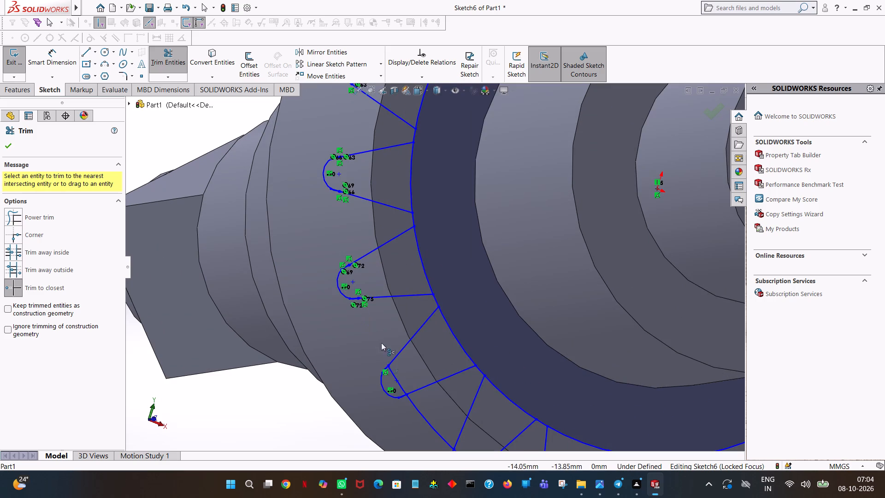
pyautogui.click(399, 385)
pyautogui.click(415, 411)
# Continue counterclockwise, trimming the 20 mm radius circle inside and between the next three teeth, including the gap after the third.
pyautogui.keyDown('ctrl'); pyautogui.scroll(-3, 417, 412); pyautogui.keyUp('ctrl')
pyautogui.keyDown('ctrl'); pyautogui.scroll(3, 417, 412); pyautogui.keyUp('ctrl')
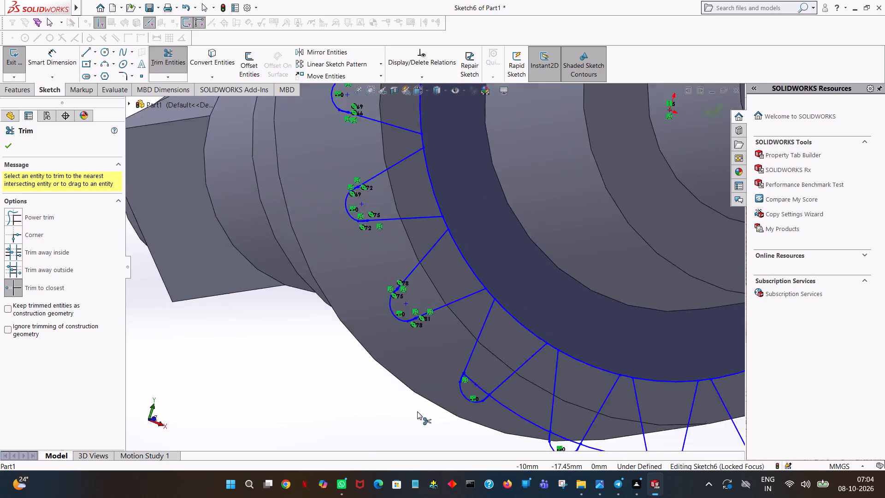
pyautogui.keyDown('ctrl'); pyautogui.scroll(6, 417, 411); pyautogui.keyUp('ctrl')
pyautogui.keyDown('ctrl'); pyautogui.scroll(-7, 457, 353); pyautogui.keyUp('ctrl')
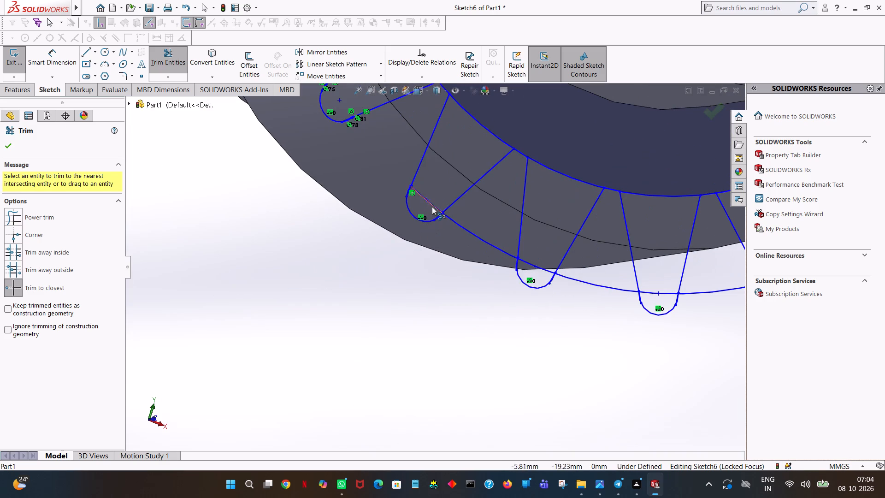
pyautogui.keyDown('ctrl'); pyautogui.click(432, 203); pyautogui.keyUp('ctrl')
pyautogui.click(461, 226)
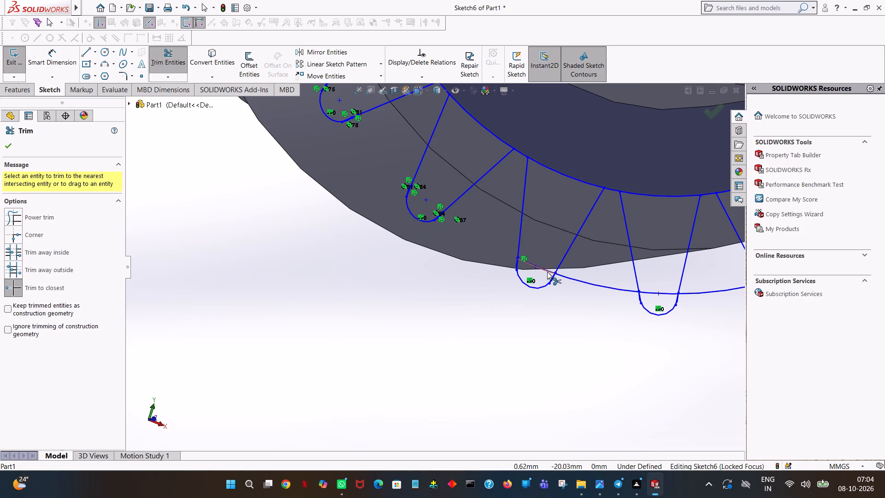
pyautogui.click(542, 271)
pyautogui.click(571, 278)
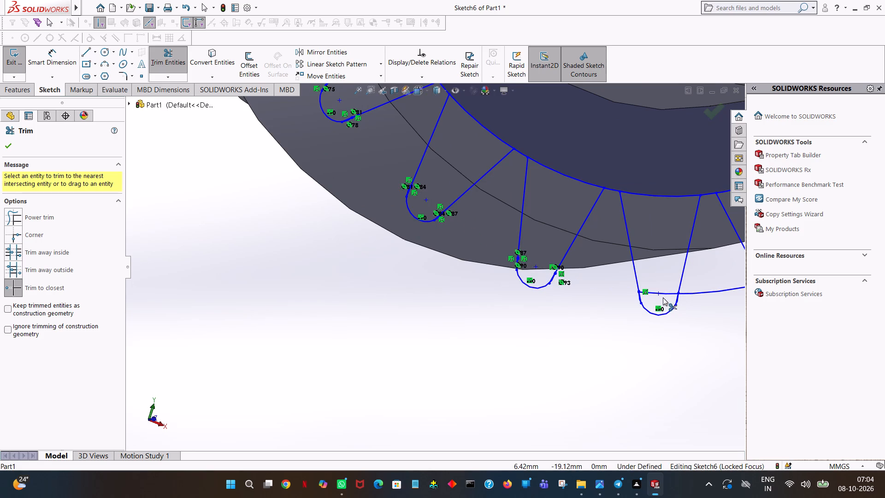
pyautogui.click(662, 295)
pyautogui.click(690, 294)
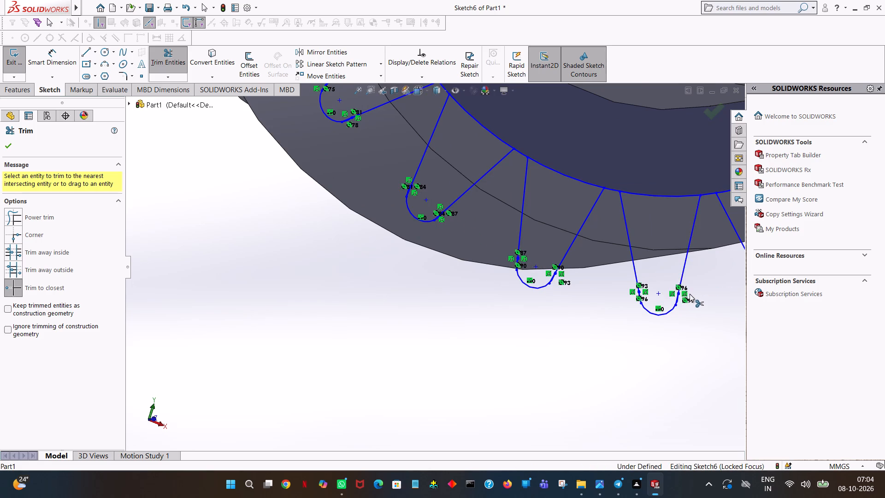
# On the last of these three teeth, trim the excess ends of the tip arc outside both slanted lines.
pyautogui.keyDown('ctrl'); pyautogui.scroll(-2, 690, 294); pyautogui.keyUp('ctrl')
pyautogui.keyDown('ctrl'); pyautogui.scroll(7, 690, 294); pyautogui.keyUp('ctrl')
pyautogui.keyDown('ctrl'); pyautogui.scroll(-6, 571, 307); pyautogui.keyUp('ctrl')
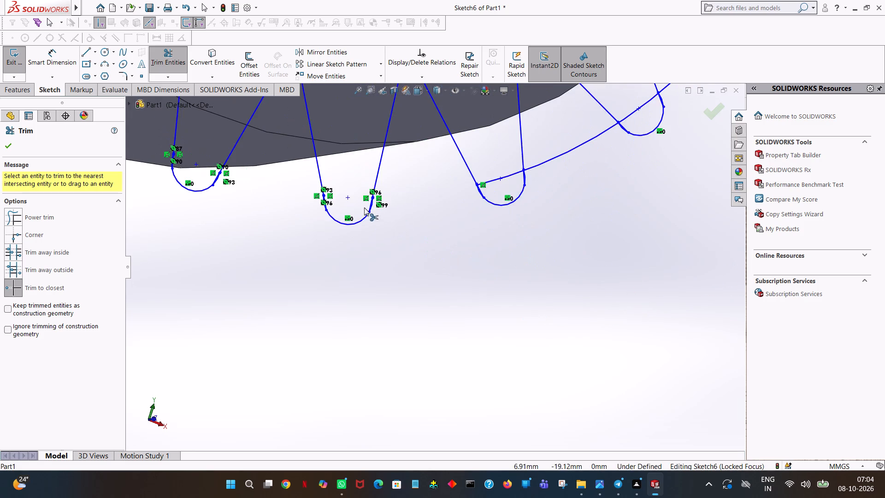
pyautogui.keyDown('ctrl'); pyautogui.scroll(-10, 369, 213); pyautogui.keyUp('ctrl')
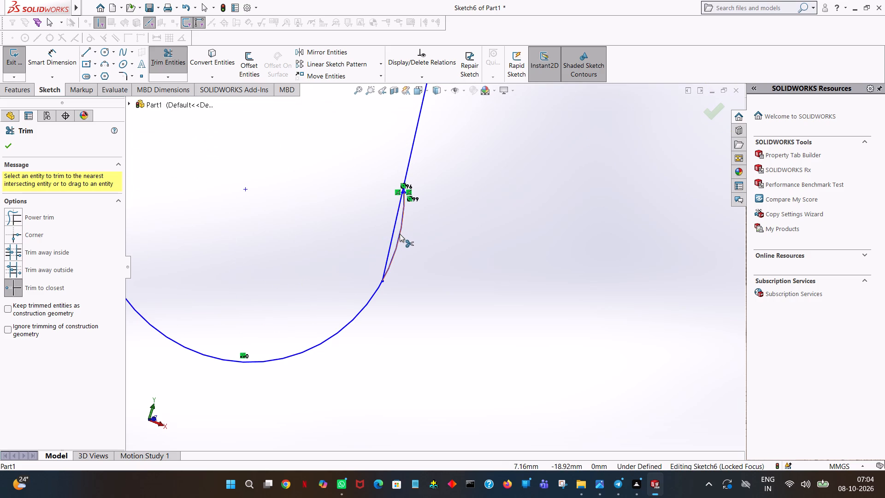
pyautogui.click(400, 234)
pyautogui.keyDown('ctrl'); pyautogui.scroll(-3, 276, 238); pyautogui.keyUp('ctrl')
pyautogui.keyDown('ctrl'); pyautogui.scroll(10, 276, 238); pyautogui.keyUp('ctrl')
pyautogui.keyDown('ctrl'); pyautogui.scroll(-9, 304, 238); pyautogui.keyUp('ctrl')
pyautogui.keyDown('ctrl'); pyautogui.scroll(7, 565, 274); pyautogui.keyUp('ctrl')
pyautogui.keyDown('ctrl'); pyautogui.scroll(-2, 566, 279); pyautogui.keyUp('ctrl')
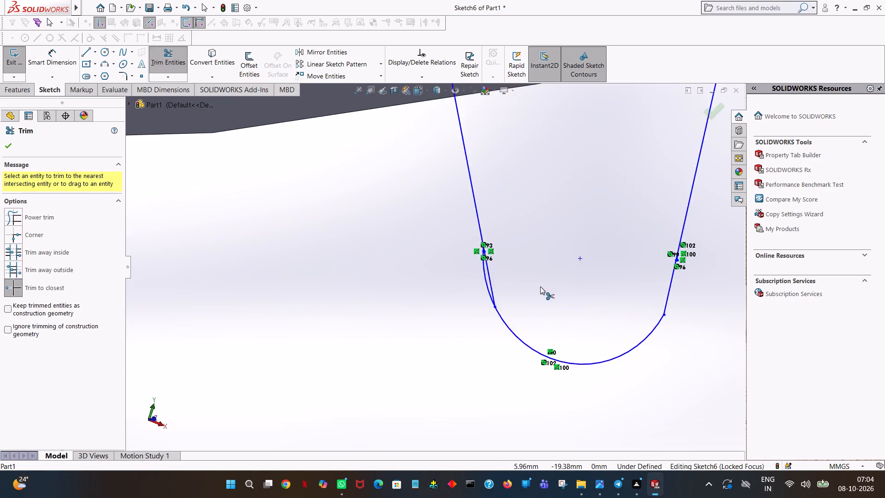
pyautogui.keyDown('ctrl'); pyautogui.scroll(-1, 540, 286); pyautogui.keyUp('ctrl')
pyautogui.keyDown('ctrl'); pyautogui.scroll(-1, 498, 277); pyautogui.keyUp('ctrl')
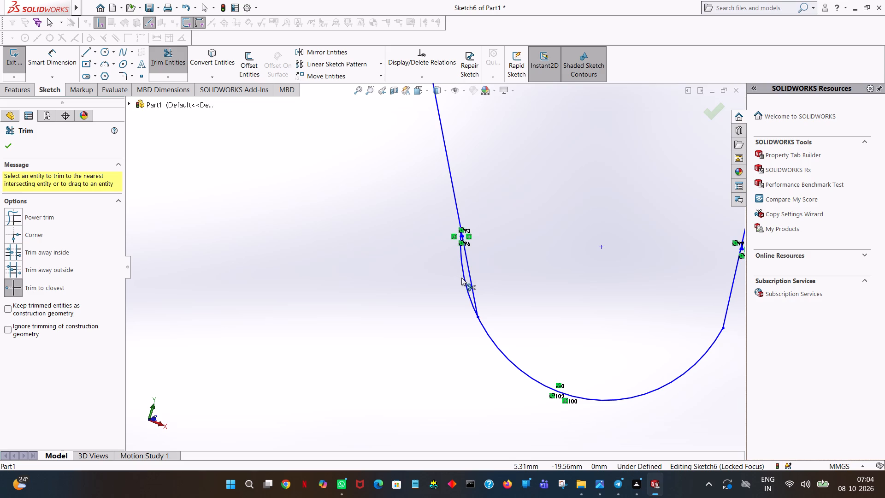
pyautogui.keyDown('ctrl'); pyautogui.click(463, 278); pyautogui.keyUp('ctrl')
# Trim the leftover tip arc and circle fragments beside both slanted lines of the same tooth.
pyautogui.keyDown('ctrl'); pyautogui.scroll(6, 545, 279); pyautogui.keyUp('ctrl')
pyautogui.keyDown('ctrl'); pyautogui.scroll(-4, 563, 279); pyautogui.keyUp('ctrl')
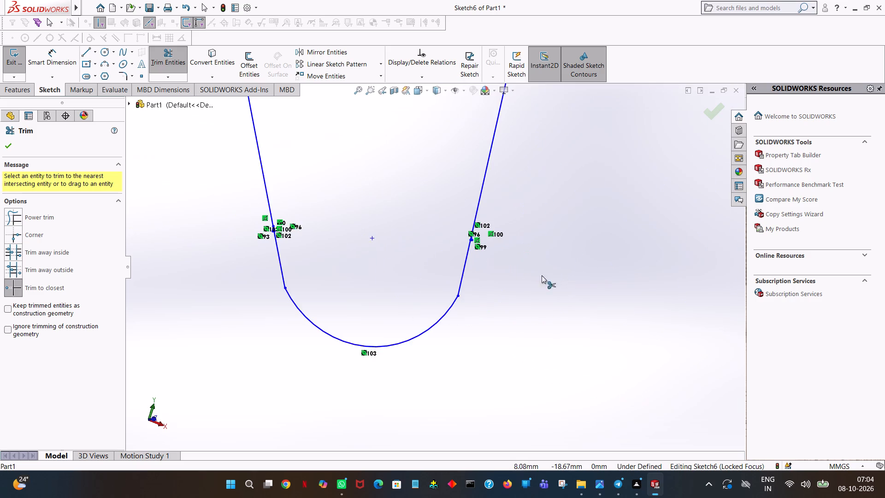
pyautogui.keyDown('ctrl'); pyautogui.scroll(-7, 472, 259); pyautogui.keyUp('ctrl')
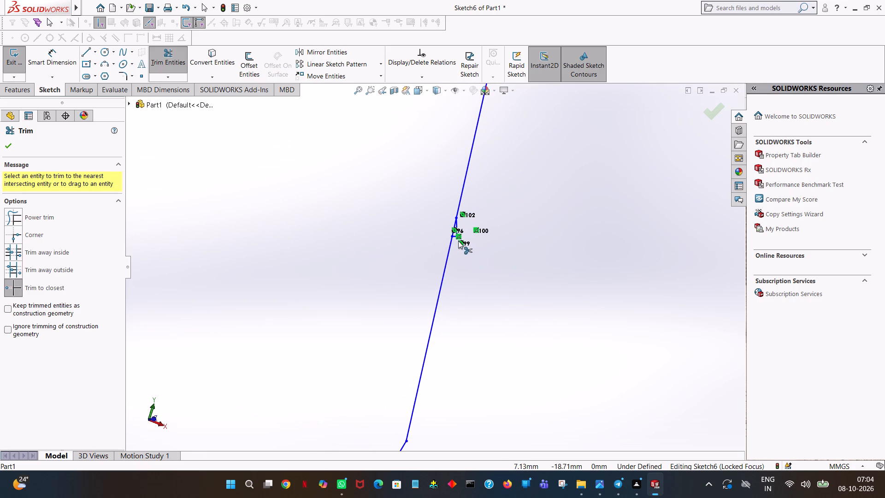
pyautogui.keyDown('ctrl'); pyautogui.scroll(-8, 457, 241); pyautogui.keyUp('ctrl')
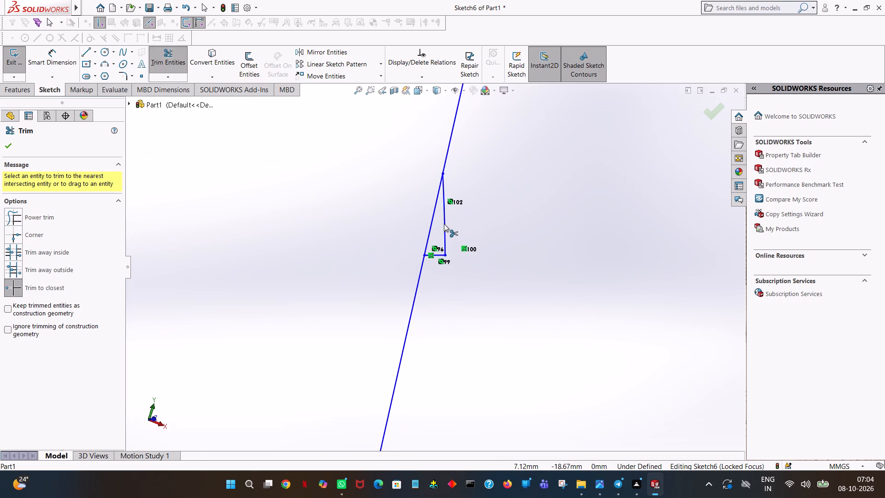
pyautogui.click(444, 224)
pyautogui.click(439, 255)
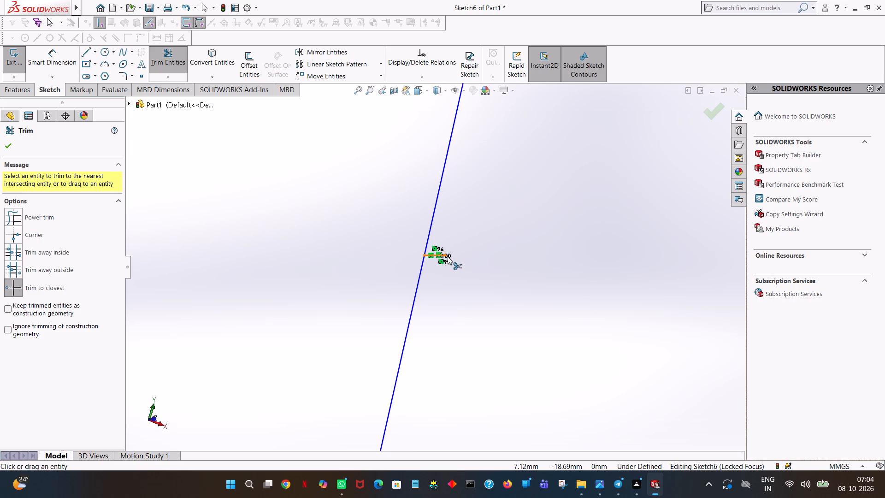
pyautogui.click(446, 257)
pyautogui.keyDown('ctrl'); pyautogui.scroll(-3, 443, 257); pyautogui.keyUp('ctrl')
pyautogui.keyDown('ctrl'); pyautogui.scroll(14, 443, 257); pyautogui.keyUp('ctrl')
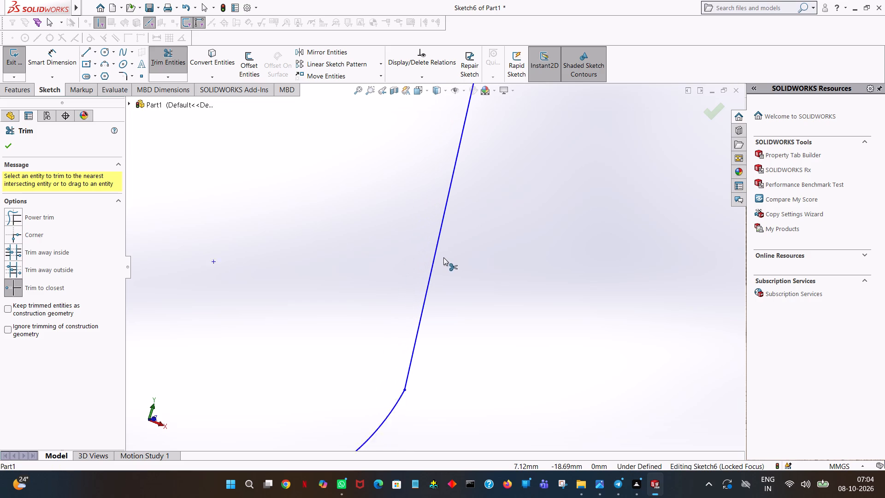
pyautogui.keyDown('ctrl'); pyautogui.scroll(8, 443, 257); pyautogui.keyUp('ctrl')
pyautogui.keyDown('ctrl'); pyautogui.scroll(-10, 362, 252); pyautogui.keyUp('ctrl')
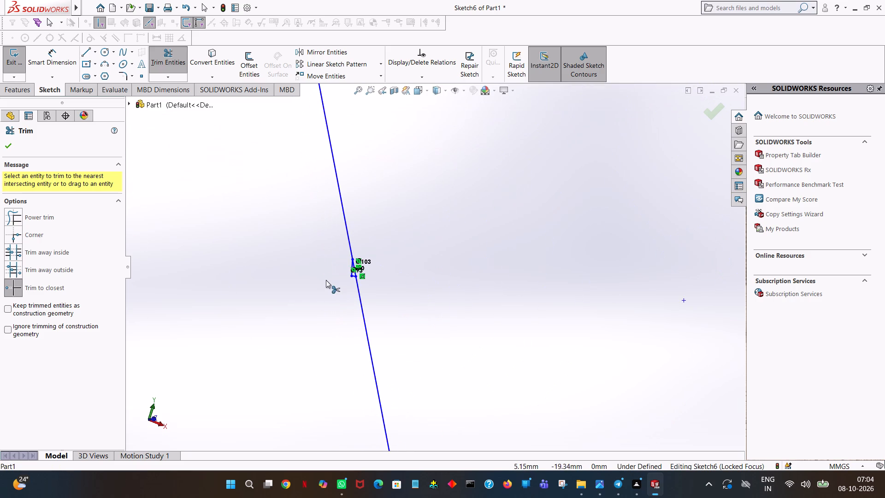
pyautogui.keyDown('ctrl'); pyautogui.scroll(-7, 355, 270); pyautogui.keyUp('ctrl')
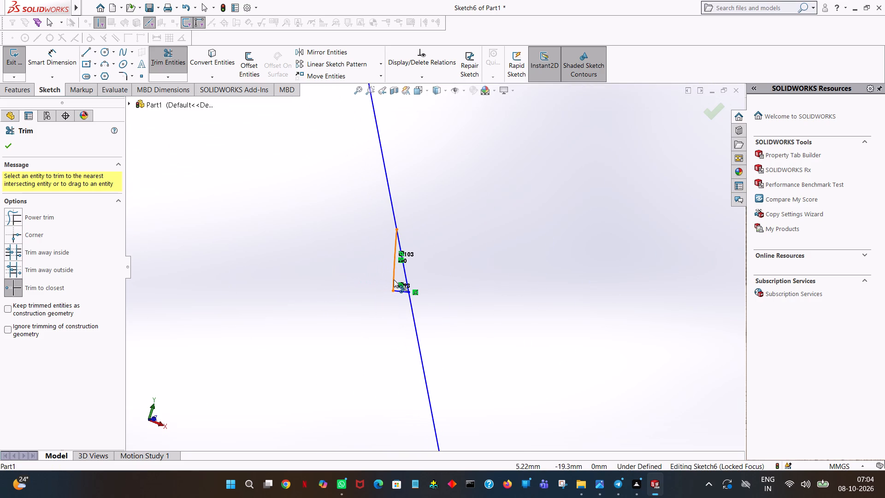
pyautogui.click(394, 279)
pyautogui.click(401, 292)
pyautogui.keyDown('ctrl'); pyautogui.scroll(-5, 341, 273); pyautogui.keyUp('ctrl')
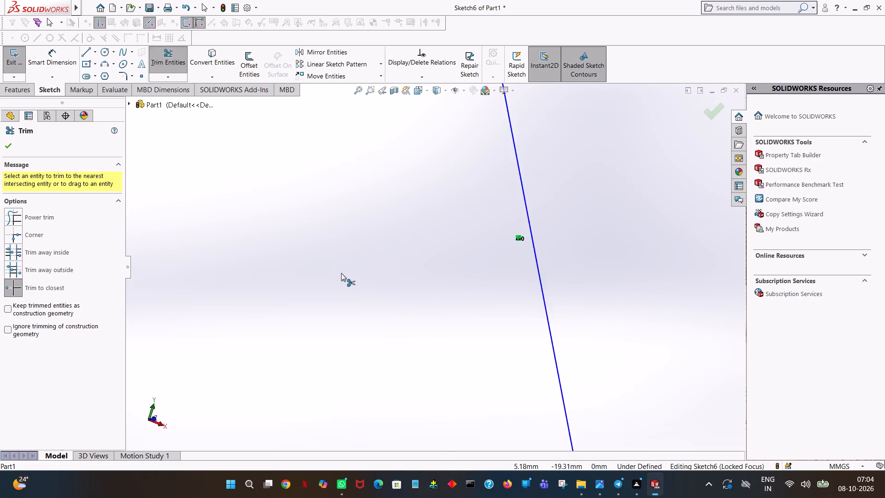
# On the next tooth counterclockwise, trim the circle inside it and the excess arc and leftover fragments at its clockwise slanted line.
pyautogui.keyDown('ctrl'); pyautogui.scroll(13, 341, 273); pyautogui.keyUp('ctrl')
pyautogui.keyDown('ctrl'); pyautogui.scroll(10, 427, 270); pyautogui.keyUp('ctrl')
pyautogui.keyDown('ctrl'); pyautogui.scroll(6, 534, 269); pyautogui.keyUp('ctrl')
pyautogui.keyDown('ctrl'); pyautogui.scroll(-11, 574, 266); pyautogui.keyUp('ctrl')
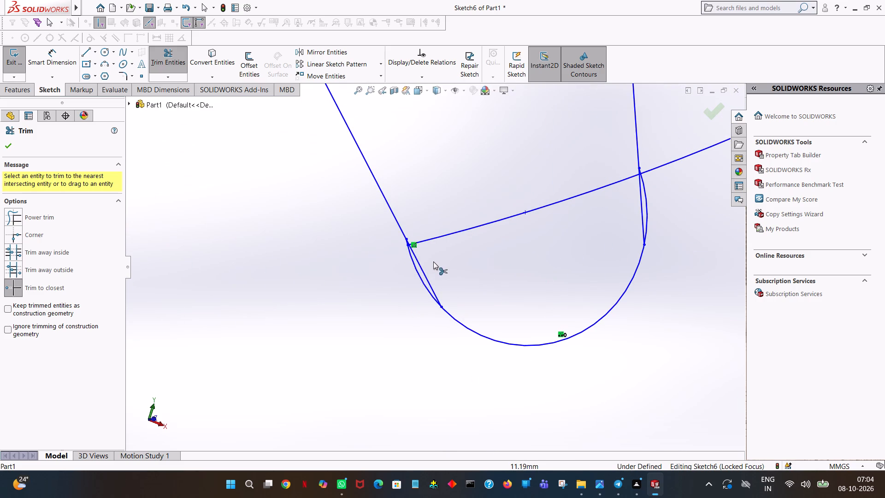
pyautogui.click(417, 273)
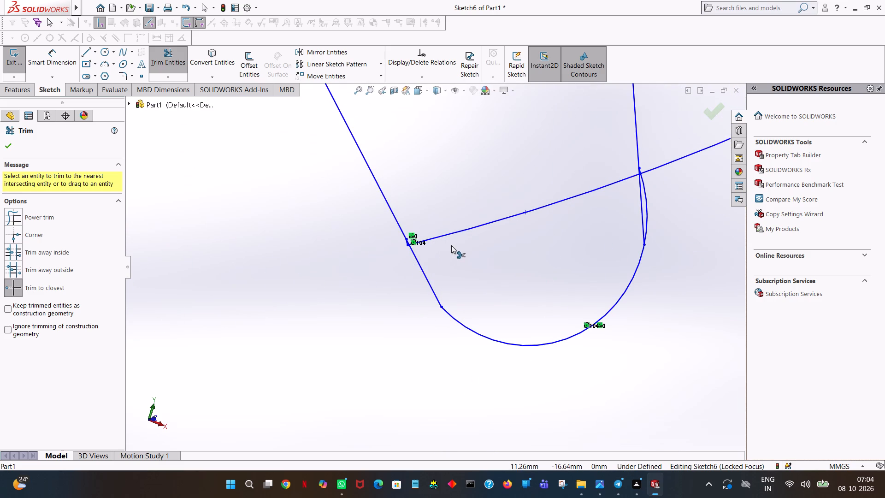
pyautogui.click(458, 233)
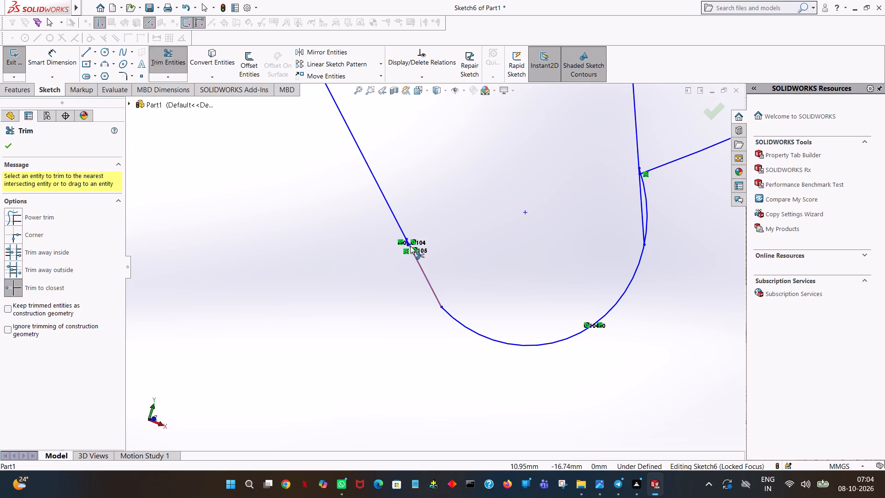
pyautogui.keyDown('ctrl'); pyautogui.scroll(-10, 410, 246); pyautogui.keyUp('ctrl')
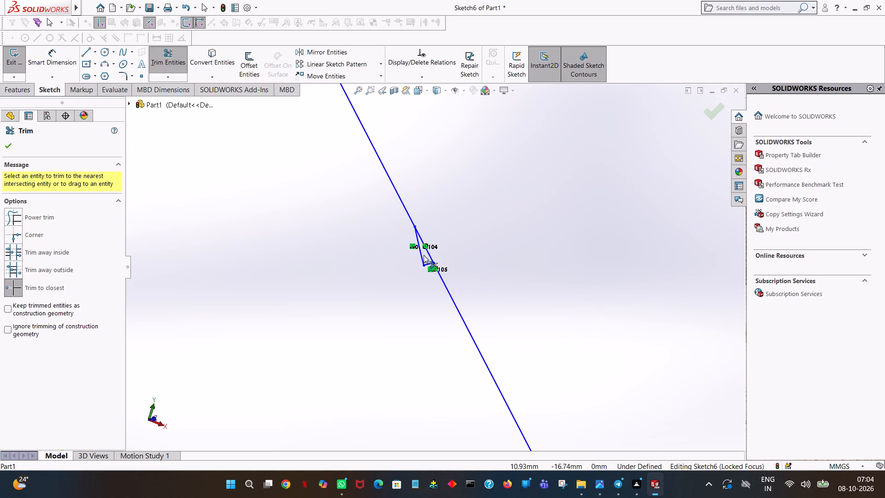
pyautogui.click(420, 257)
pyautogui.click(426, 265)
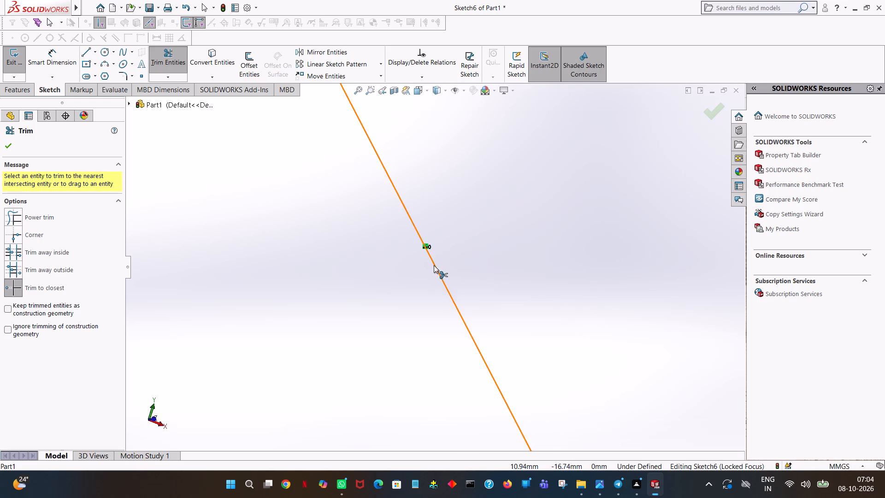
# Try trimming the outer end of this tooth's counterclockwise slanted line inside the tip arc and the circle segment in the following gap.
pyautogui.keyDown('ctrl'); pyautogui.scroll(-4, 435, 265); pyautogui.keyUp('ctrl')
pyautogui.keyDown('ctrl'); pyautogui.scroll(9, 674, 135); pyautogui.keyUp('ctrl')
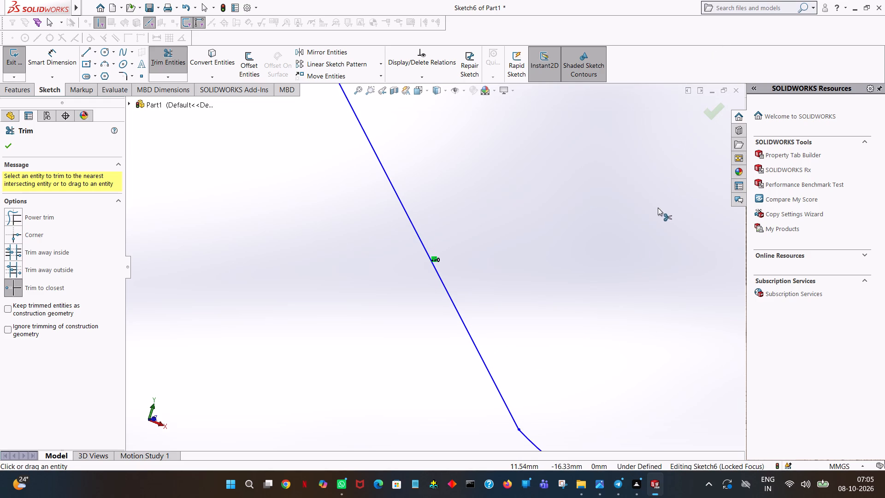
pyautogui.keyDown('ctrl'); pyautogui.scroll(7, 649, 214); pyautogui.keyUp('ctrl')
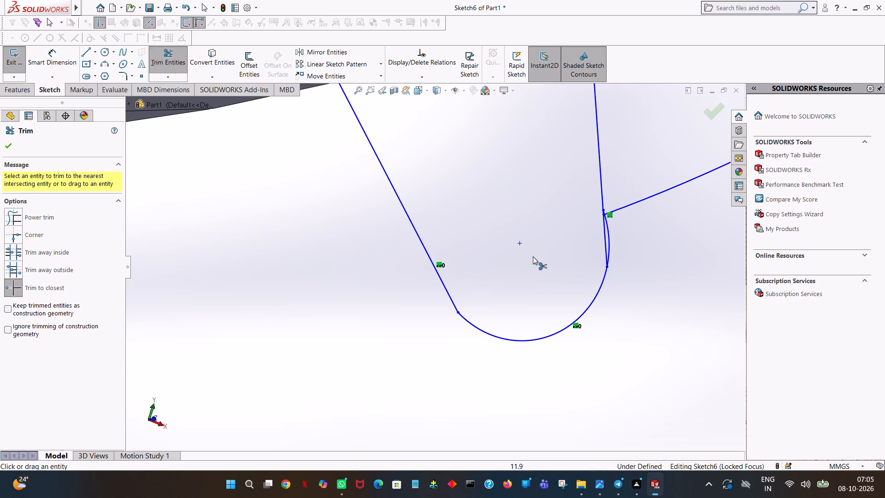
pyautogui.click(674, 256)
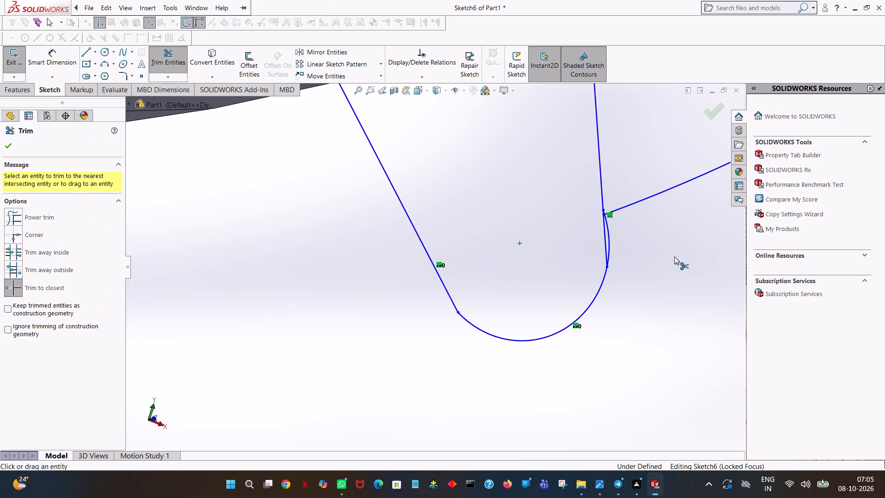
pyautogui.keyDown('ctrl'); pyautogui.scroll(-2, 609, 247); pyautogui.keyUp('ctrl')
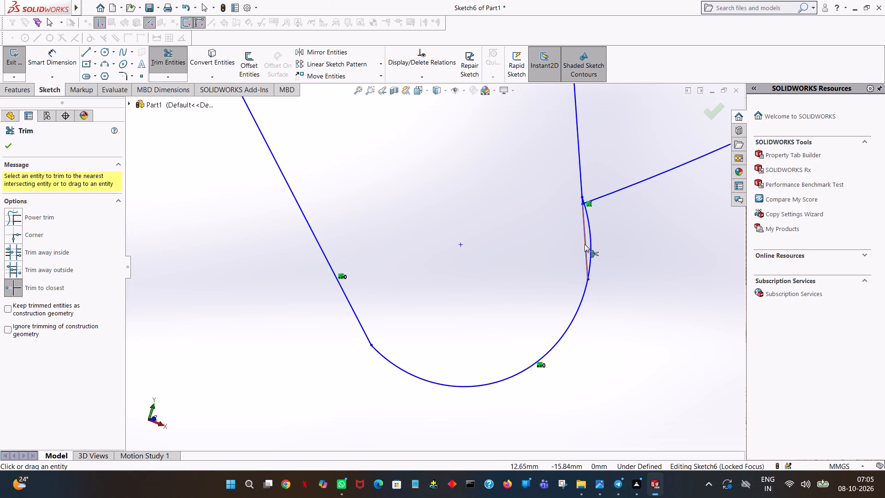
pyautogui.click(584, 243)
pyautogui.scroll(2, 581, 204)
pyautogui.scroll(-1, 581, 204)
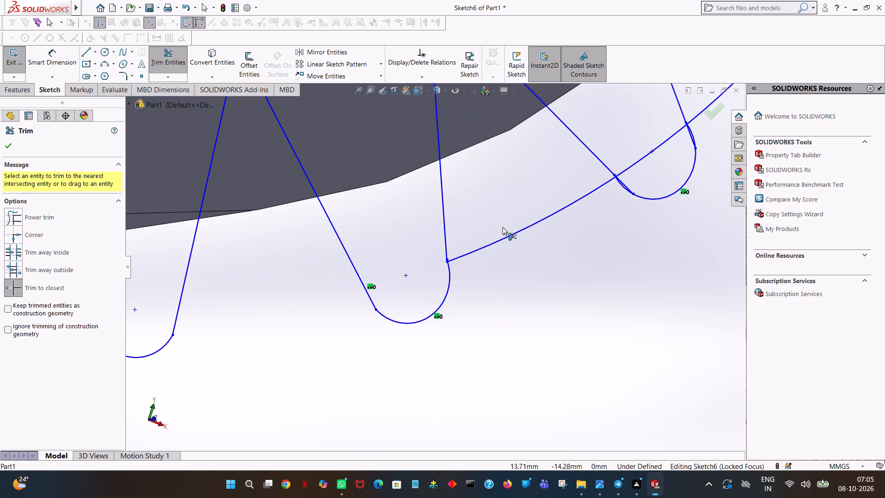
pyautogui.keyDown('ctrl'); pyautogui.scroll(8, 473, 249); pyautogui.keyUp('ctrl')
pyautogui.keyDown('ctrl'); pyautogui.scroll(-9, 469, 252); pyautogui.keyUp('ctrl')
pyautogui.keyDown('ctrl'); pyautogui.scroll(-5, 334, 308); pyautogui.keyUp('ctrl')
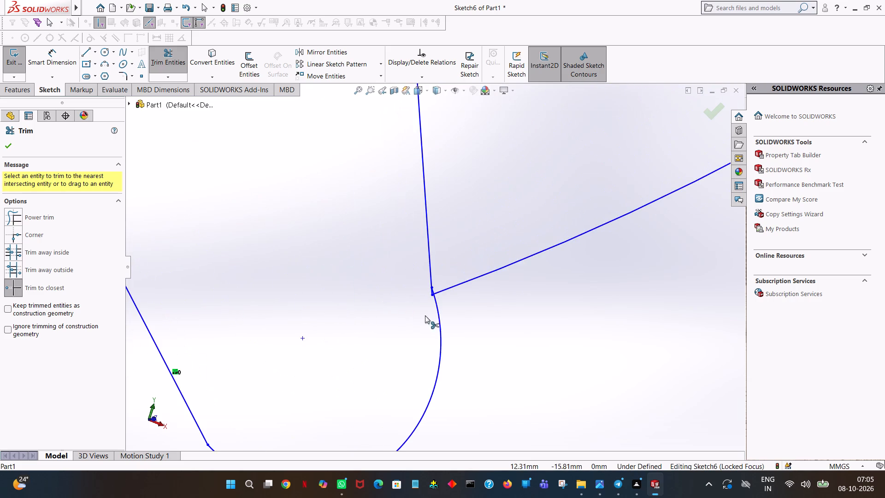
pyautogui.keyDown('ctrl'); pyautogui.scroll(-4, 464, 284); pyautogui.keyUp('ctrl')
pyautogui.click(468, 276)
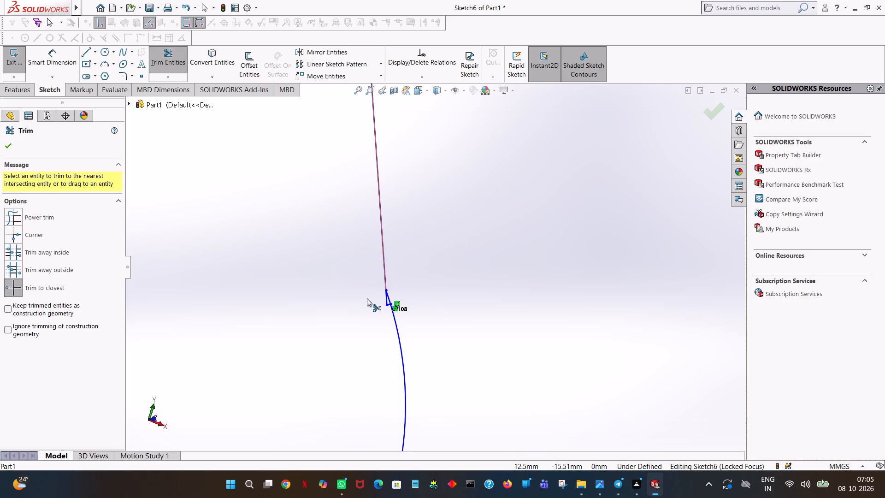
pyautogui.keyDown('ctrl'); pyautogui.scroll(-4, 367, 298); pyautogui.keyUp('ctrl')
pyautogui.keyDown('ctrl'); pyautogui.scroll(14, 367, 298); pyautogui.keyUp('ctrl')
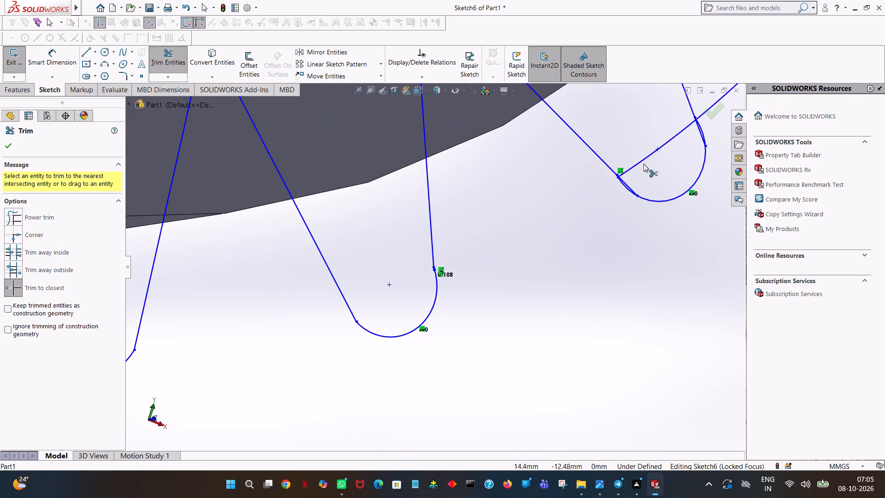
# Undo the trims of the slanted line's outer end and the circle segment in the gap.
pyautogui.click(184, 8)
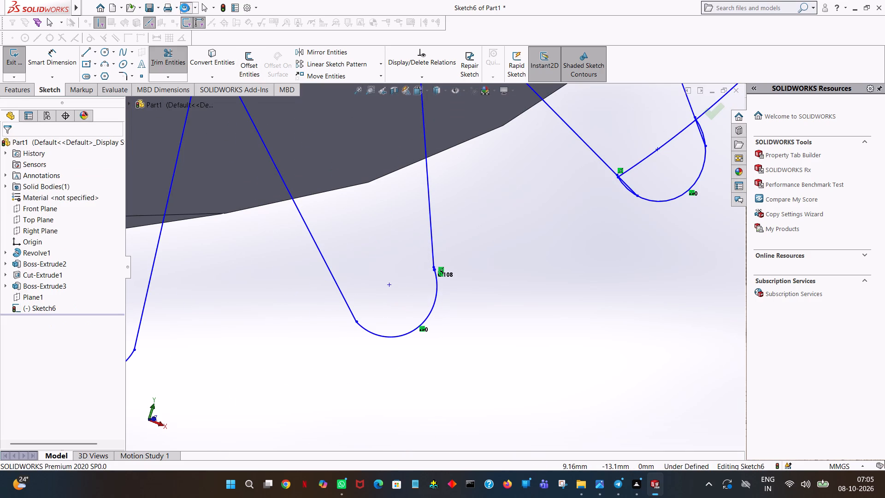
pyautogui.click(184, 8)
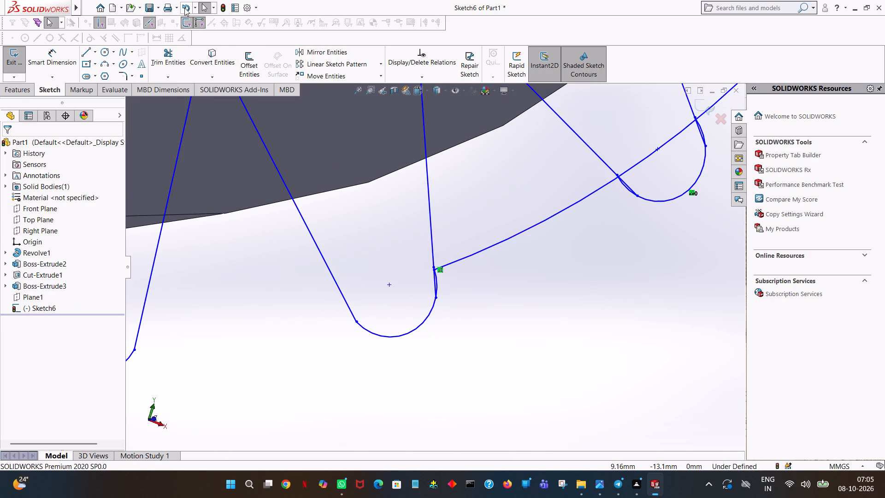
# Trim the excess tip arc, leftover fragments and following gap's circle segment at this tooth's counterclockwise slanted line.
pyautogui.keyDown('ctrl'); pyautogui.scroll(-1, 647, 197); pyautogui.keyUp('ctrl')
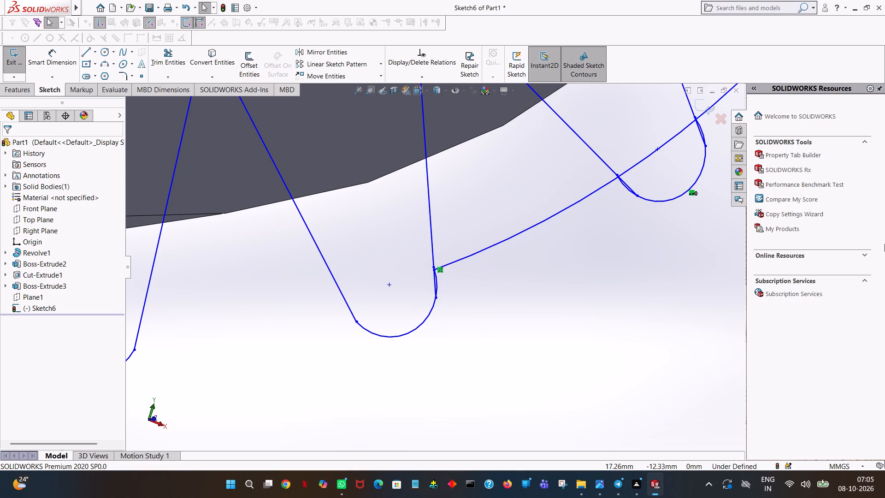
pyautogui.keyDown('ctrl'); pyautogui.scroll(-3, 884, 244); pyautogui.keyUp('ctrl')
pyautogui.keyDown('ctrl'); pyautogui.scroll(-3, 355, 128); pyautogui.keyUp('ctrl')
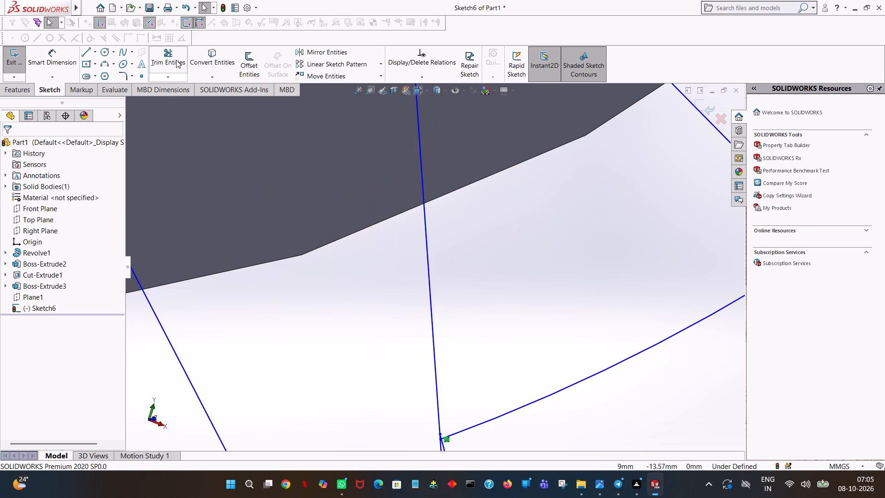
pyautogui.click(175, 57)
pyautogui.keyDown('ctrl'); pyautogui.scroll(6, 477, 385); pyautogui.keyUp('ctrl')
pyautogui.keyDown('ctrl'); pyautogui.scroll(-6, 445, 389); pyautogui.keyUp('ctrl')
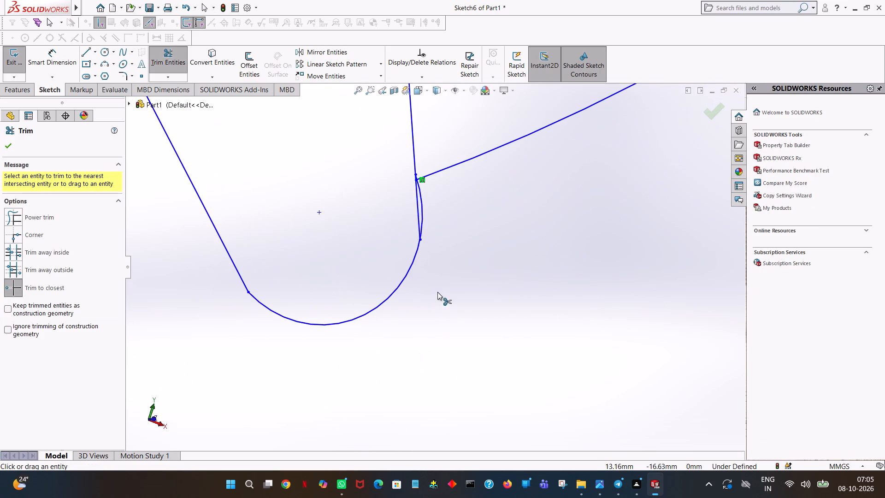
pyautogui.click(424, 214)
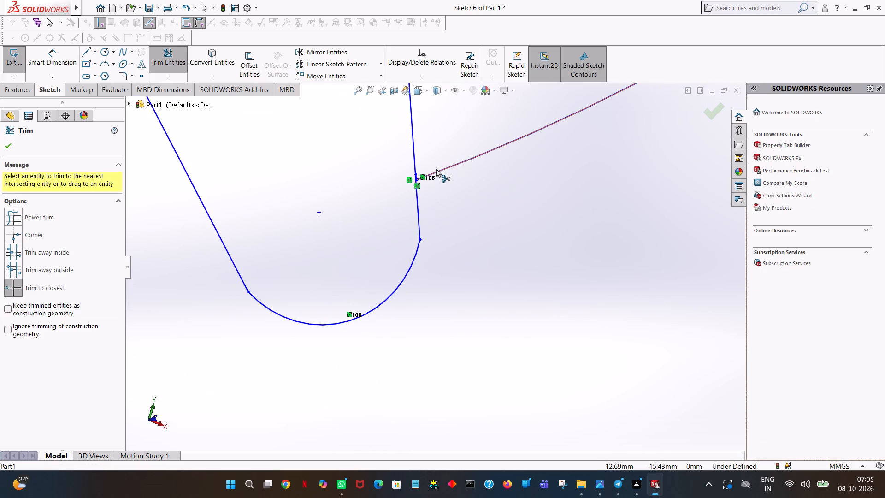
pyautogui.click(436, 169)
pyautogui.keyDown('ctrl'); pyautogui.scroll(-4, 416, 185); pyautogui.keyUp('ctrl')
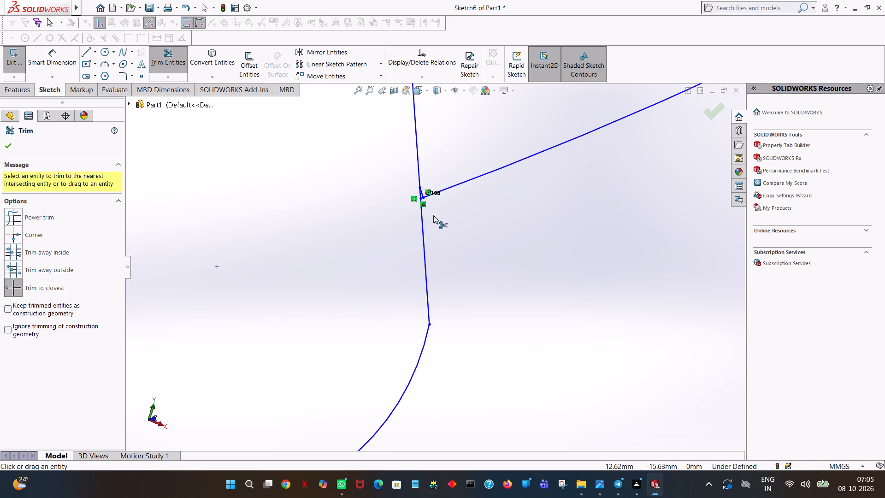
pyautogui.keyDown('ctrl'); pyautogui.scroll(-4, 428, 203); pyautogui.keyUp('ctrl')
pyautogui.click(431, 208)
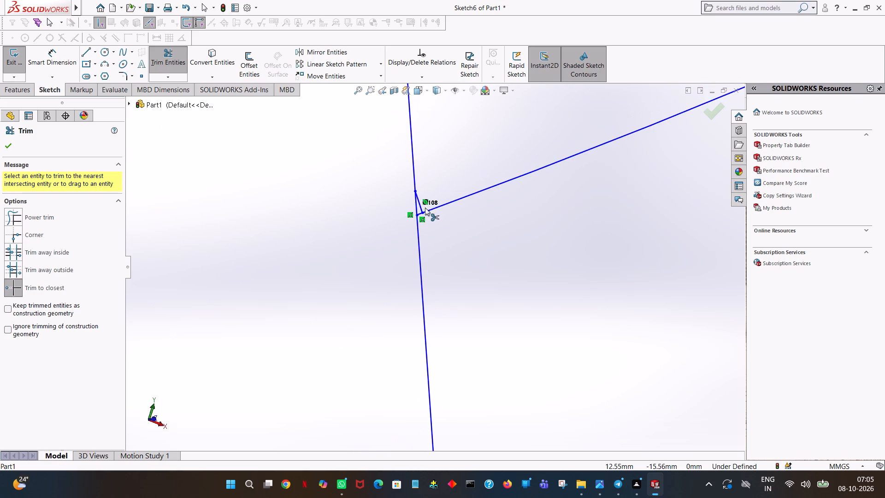
pyautogui.click(423, 209)
pyautogui.click(421, 215)
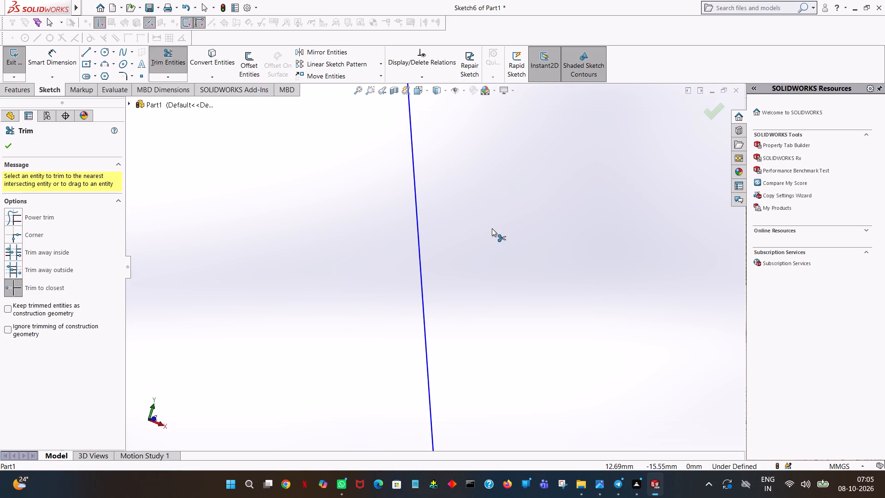
# On the next tooth counterclockwise, trim the excess arc and leftover fragments at its clockwise slanted line and the circle segment inside the tooth.
pyautogui.keyDown('ctrl'); pyautogui.scroll(-2, 492, 228); pyautogui.keyUp('ctrl')
pyautogui.keyDown('ctrl'); pyautogui.scroll(16, 492, 228); pyautogui.keyUp('ctrl')
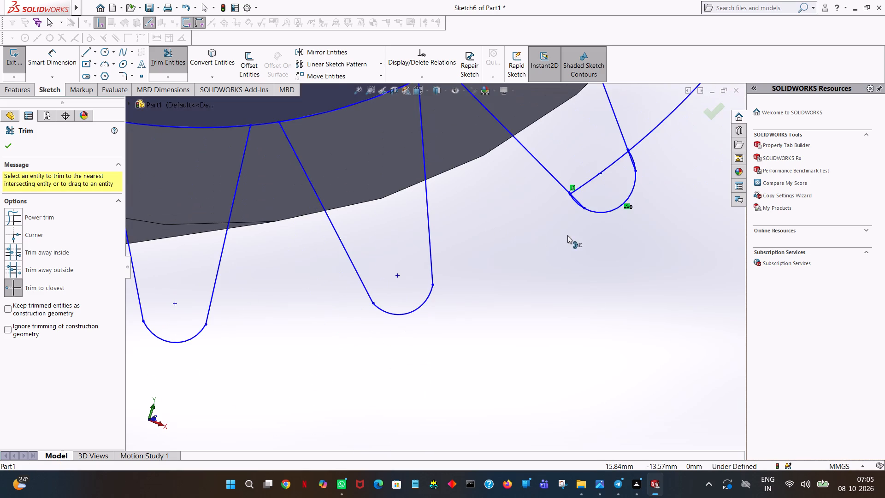
pyautogui.keyDown('ctrl'); pyautogui.scroll(-8, 571, 217); pyautogui.keyUp('ctrl')
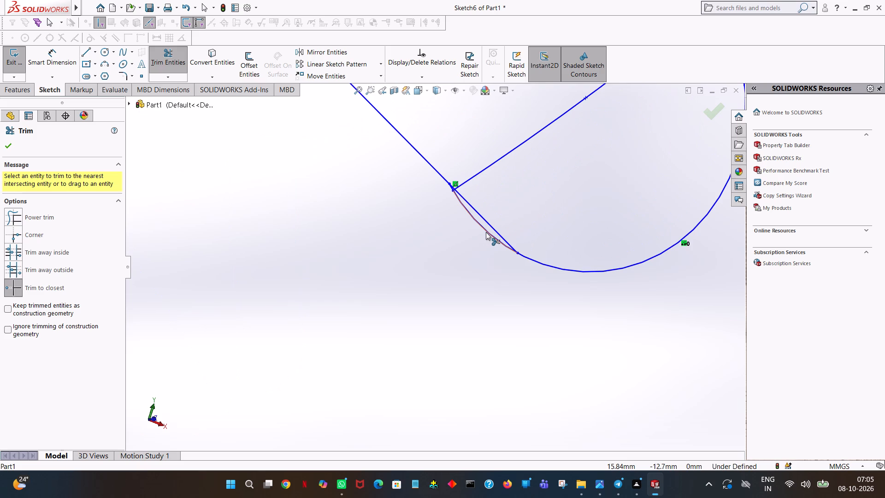
pyautogui.click(486, 232)
pyautogui.keyDown('ctrl'); pyautogui.scroll(-9, 448, 194); pyautogui.keyUp('ctrl')
pyautogui.click(442, 236)
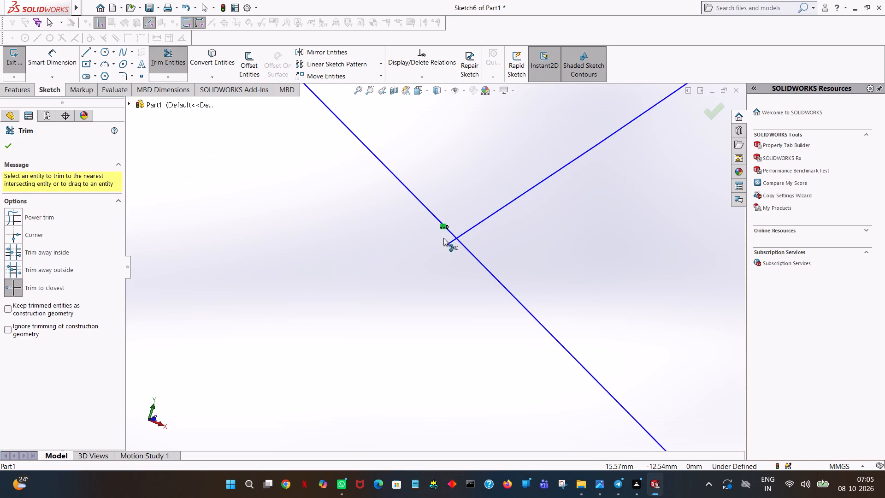
pyautogui.click(448, 242)
pyautogui.click(489, 216)
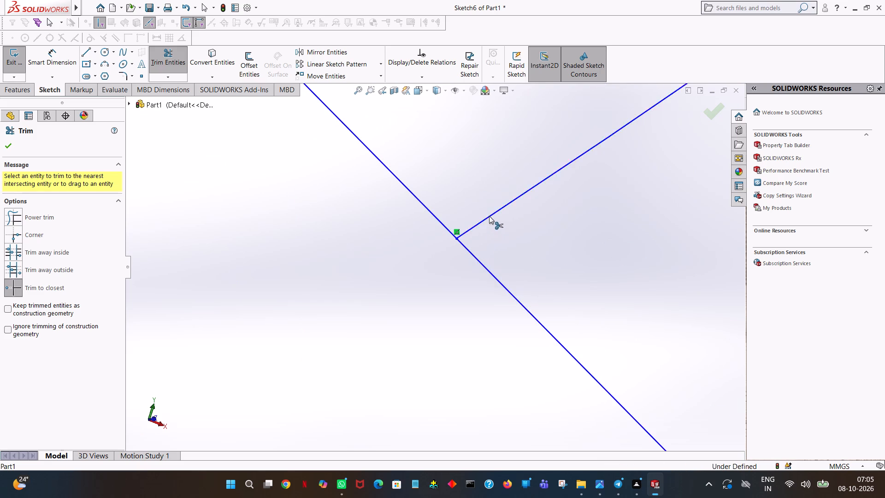
# Trim the excess arc and leftover fragment at the same tooth's counterclockwise slanted line, plus the circle segment in the following gap.
pyautogui.keyDown('ctrl'); pyautogui.scroll(-2, 489, 216); pyautogui.keyUp('ctrl')
pyautogui.keyDown('ctrl'); pyautogui.scroll(17, 489, 216); pyautogui.keyUp('ctrl')
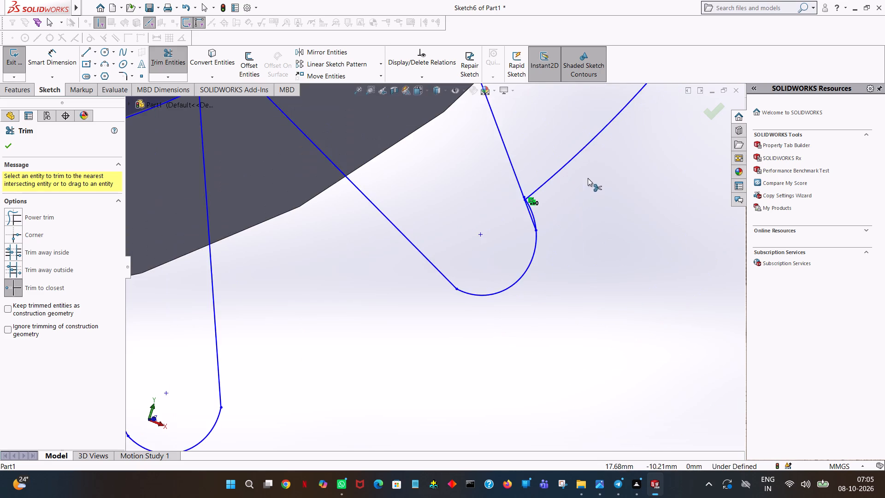
pyautogui.keyDown('ctrl'); pyautogui.scroll(-8, 531, 193); pyautogui.keyUp('ctrl')
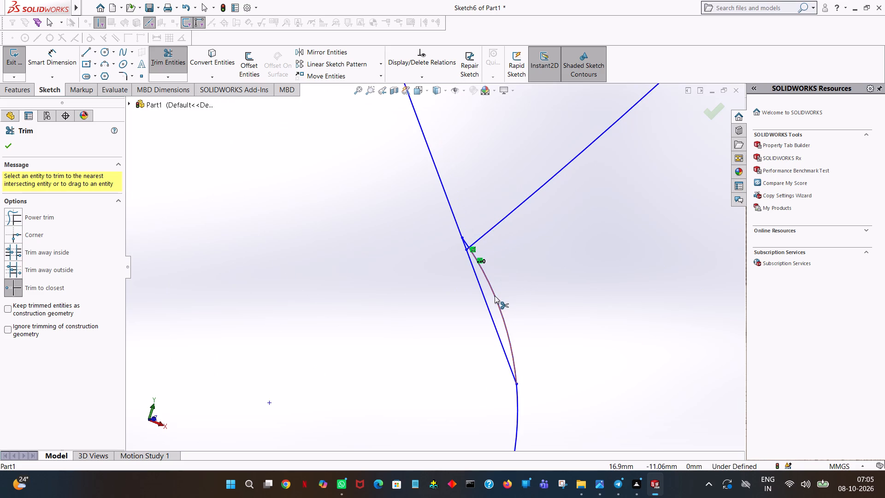
pyautogui.keyDown('ctrl'); pyautogui.click(495, 296); pyautogui.keyUp('ctrl')
pyautogui.keyDown('ctrl'); pyautogui.scroll(-3, 468, 246); pyautogui.keyUp('ctrl')
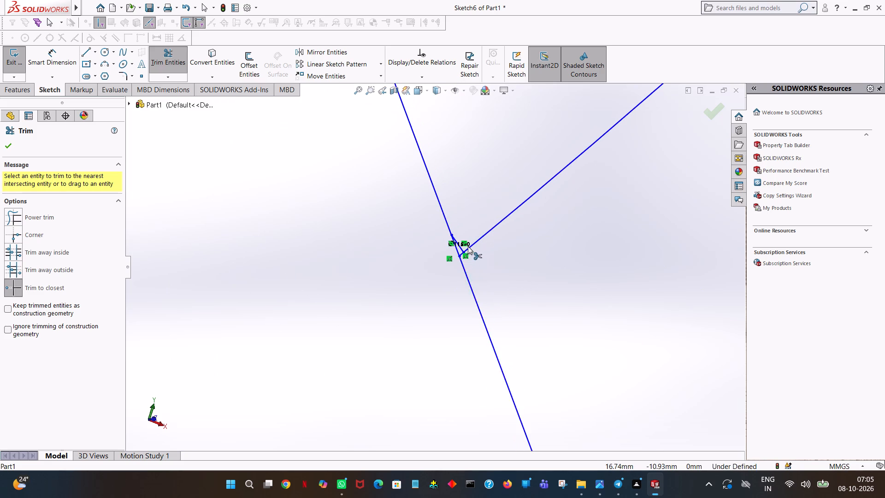
pyautogui.keyDown('ctrl'); pyautogui.scroll(-1, 467, 247); pyautogui.keyUp('ctrl')
pyautogui.click(459, 250)
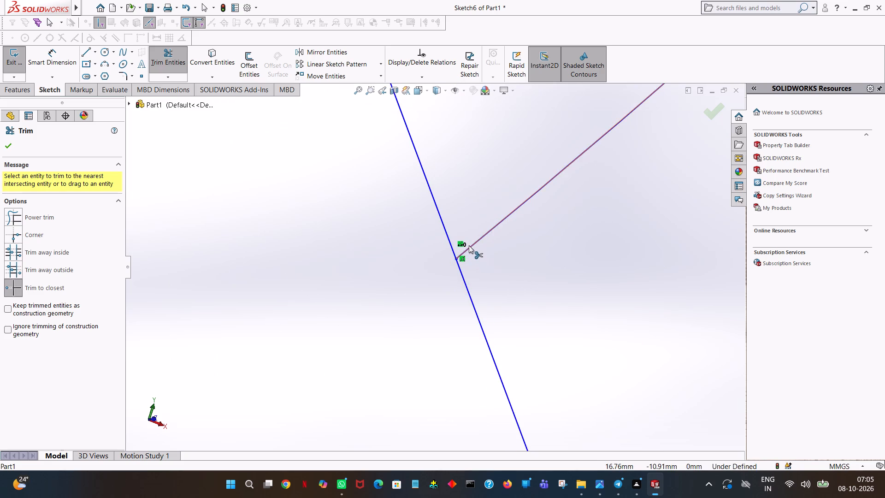
pyautogui.click(469, 245)
# On the next tooth counterclockwise, trim the excess arc and leftover fragments at its clockwise slanted line and the circle segment inside the tooth.
pyautogui.keyDown('ctrl'); pyautogui.scroll(15, 484, 236); pyautogui.keyUp('ctrl')
pyautogui.keyDown('ctrl'); pyautogui.scroll(-1, 561, 149); pyautogui.keyUp('ctrl')
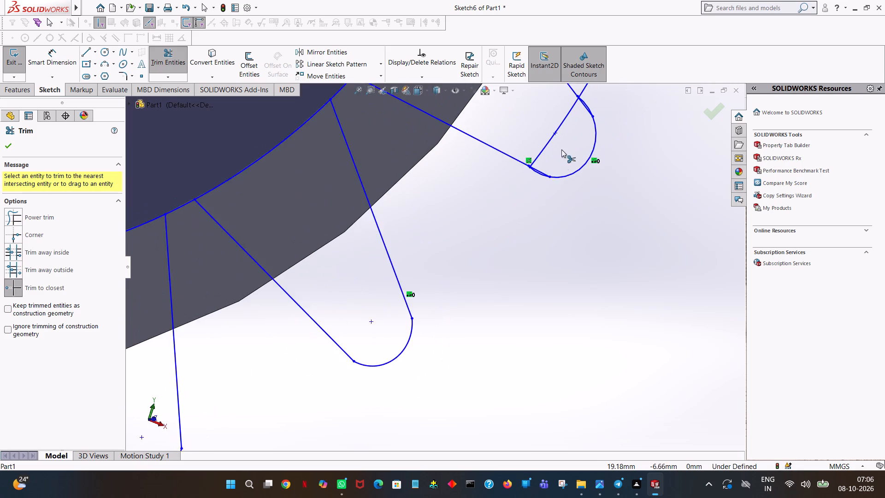
pyautogui.keyDown('ctrl'); pyautogui.scroll(-1, 561, 149); pyautogui.keyUp('ctrl')
pyautogui.keyDown('ctrl'); pyautogui.scroll(-4, 528, 184); pyautogui.keyUp('ctrl')
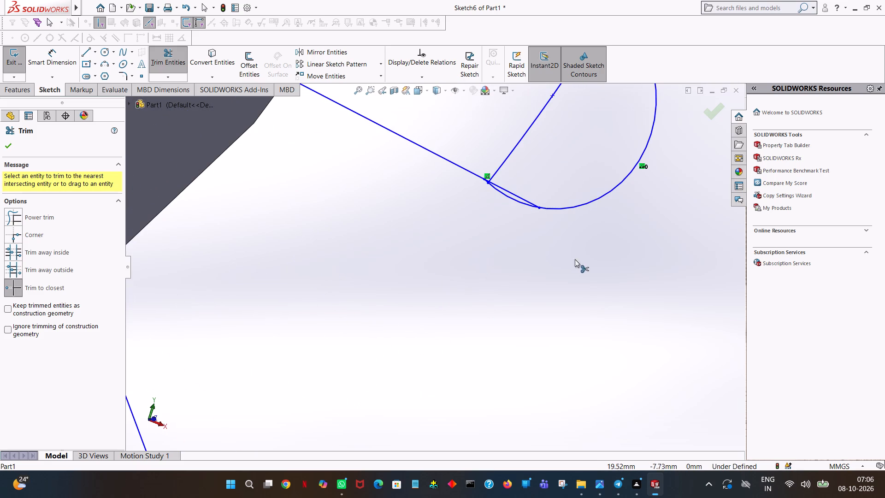
pyautogui.keyDown('ctrl'); pyautogui.scroll(-7, 581, 255); pyautogui.keyUp('ctrl')
pyautogui.keyDown('ctrl'); pyautogui.scroll(5, 461, 184); pyautogui.keyUp('ctrl')
pyautogui.keyDown('ctrl'); pyautogui.scroll(-2, 290, 189); pyautogui.keyUp('ctrl')
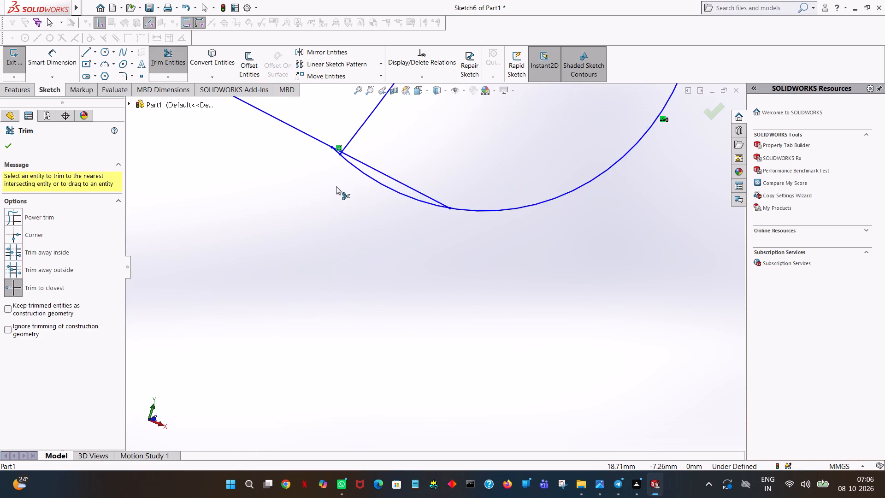
pyautogui.click(379, 183)
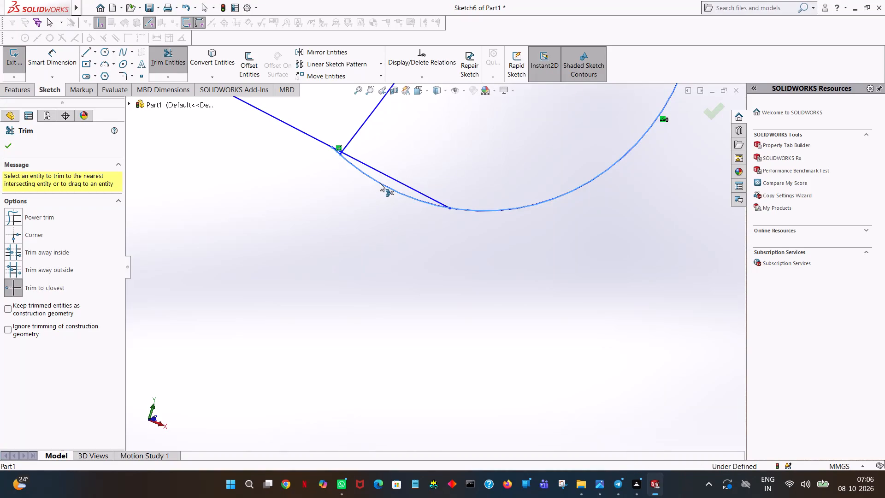
pyautogui.keyDown('ctrl'); pyautogui.scroll(-2, 380, 171); pyautogui.keyUp('ctrl')
pyautogui.keyDown('ctrl'); pyautogui.scroll(-6, 331, 177); pyautogui.keyUp('ctrl')
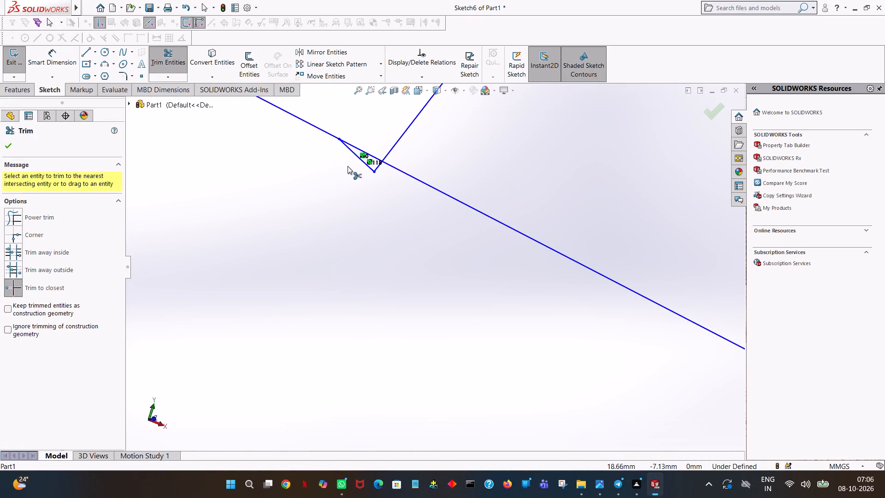
pyautogui.click(370, 169)
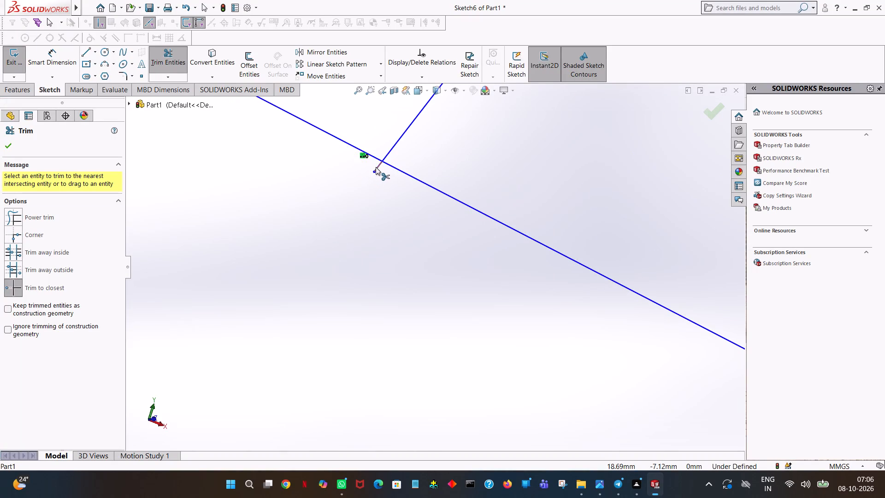
pyautogui.click(376, 167)
pyautogui.keyDown('ctrl'); pyautogui.scroll(7, 399, 157); pyautogui.keyUp('ctrl')
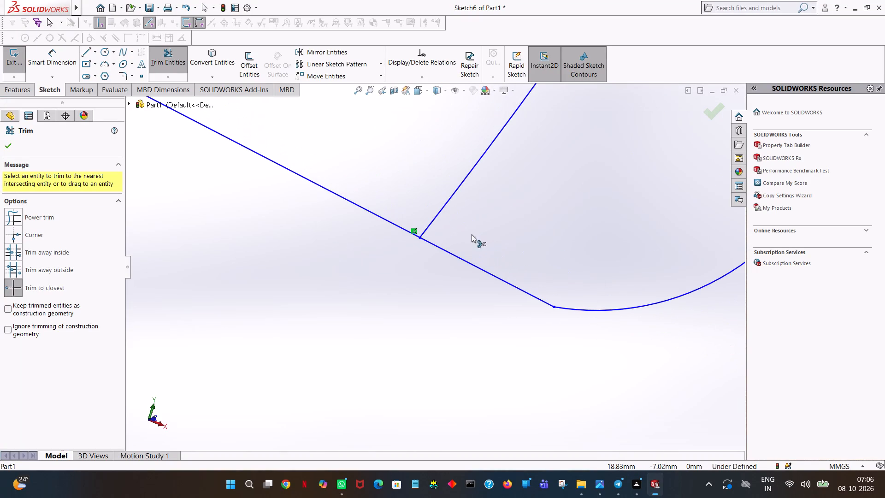
pyautogui.keyDown('ctrl'); pyautogui.scroll(2, 507, 127); pyautogui.keyUp('ctrl')
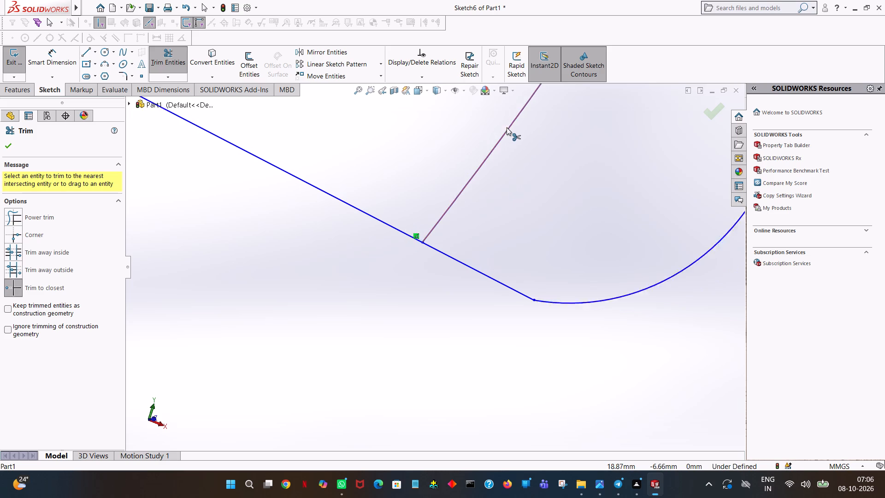
pyautogui.keyDown('ctrl'); pyautogui.scroll(5, 507, 127); pyautogui.keyUp('ctrl')
pyautogui.keyDown('ctrl'); pyautogui.click(510, 148); pyautogui.keyUp('ctrl')
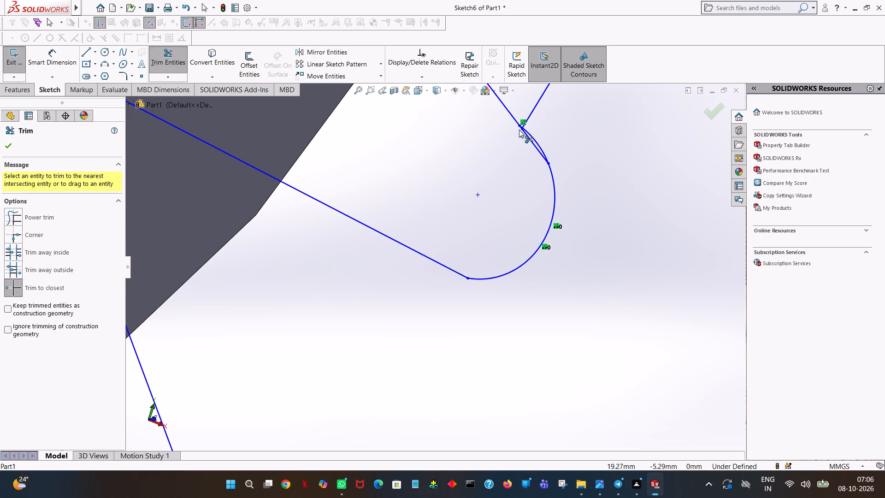
# Trim the excess arc and leftover fragment at this tooth's counterclockwise slanted line, plus the circle segment in the following gap.
pyautogui.keyDown('ctrl'); pyautogui.scroll(-8, 519, 129); pyautogui.keyUp('ctrl')
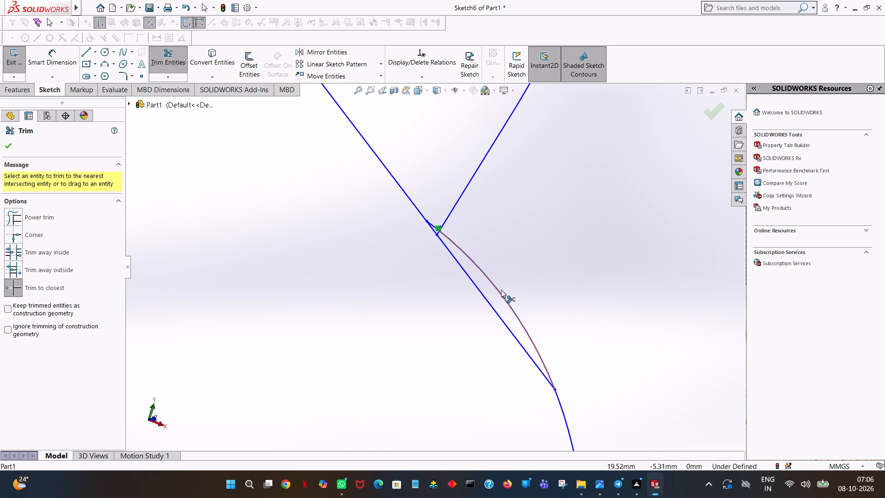
pyautogui.click(501, 292)
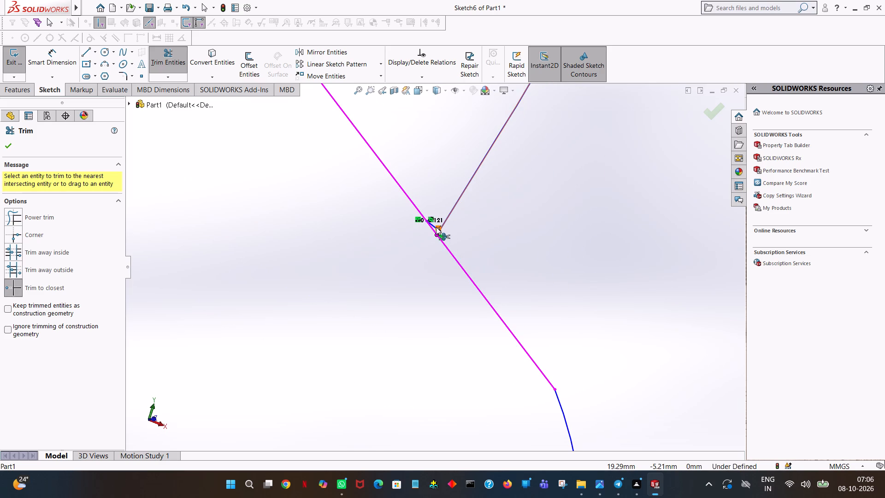
pyautogui.keyDown('ctrl'); pyautogui.scroll(-5, 424, 217); pyautogui.keyUp('ctrl')
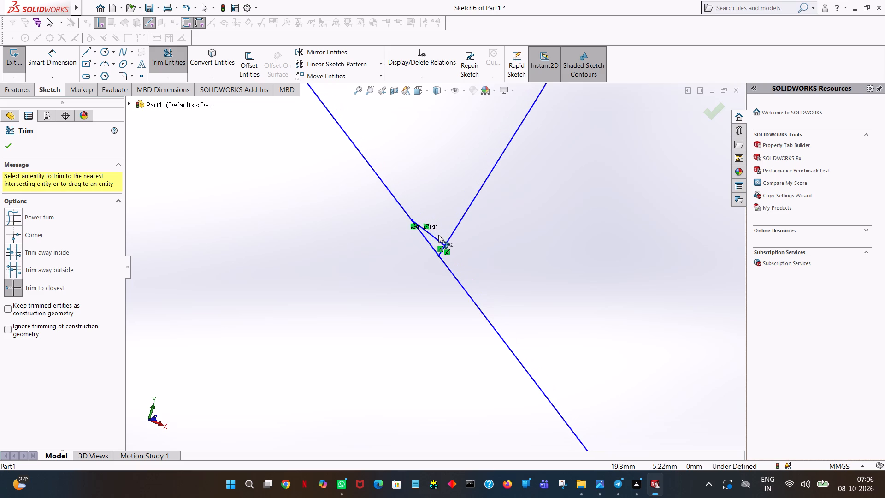
pyautogui.click(435, 238)
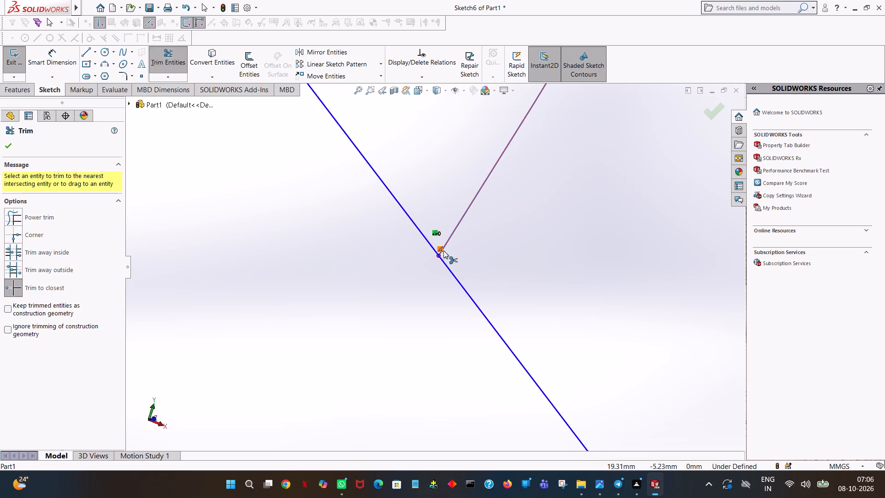
pyautogui.click(446, 242)
# Examine the cleaned tooth's tip and counterclockwise slanted line for any leftover trim fragments.
pyautogui.keyDown('ctrl'); pyautogui.scroll(2, 446, 241); pyautogui.keyUp('ctrl')
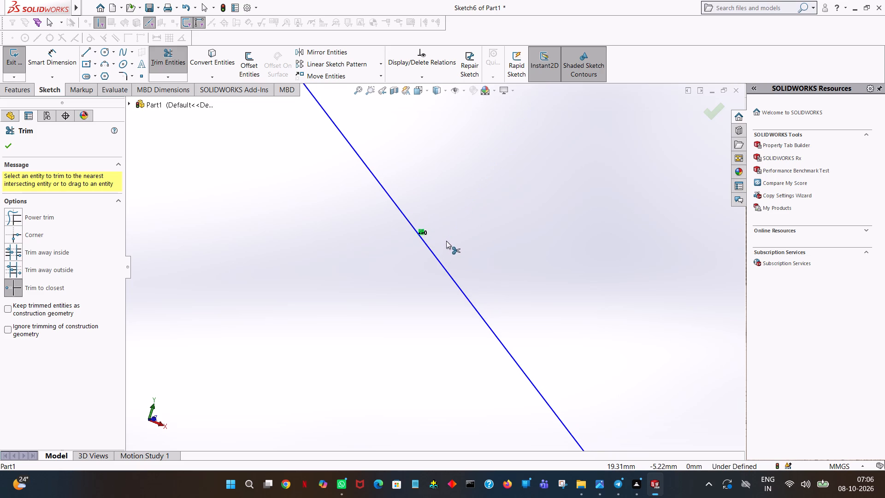
pyautogui.keyDown('ctrl'); pyautogui.scroll(5, 446, 241); pyautogui.keyUp('ctrl')
pyautogui.keyDown('ctrl'); pyautogui.scroll(-7, 446, 241); pyautogui.keyUp('ctrl')
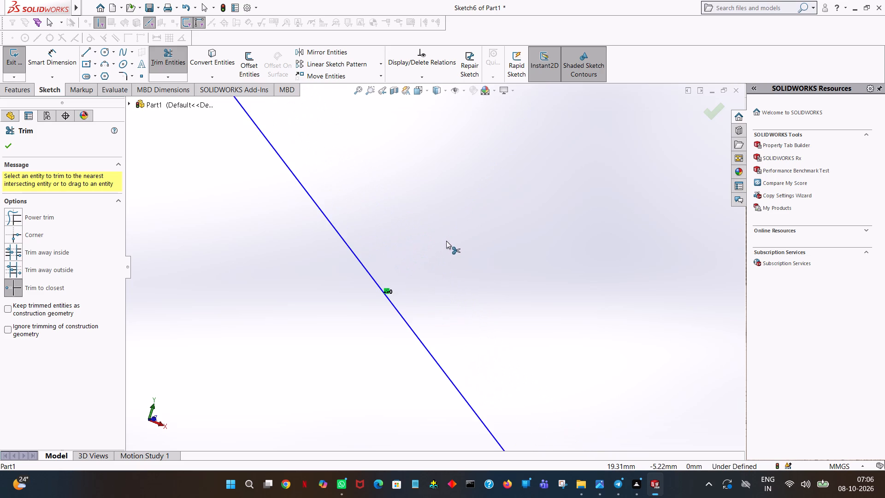
pyautogui.keyDown('ctrl'); pyautogui.scroll(19, 446, 241); pyautogui.keyUp('ctrl')
pyautogui.keyDown('ctrl'); pyautogui.scroll(5, 448, 234); pyautogui.keyUp('ctrl')
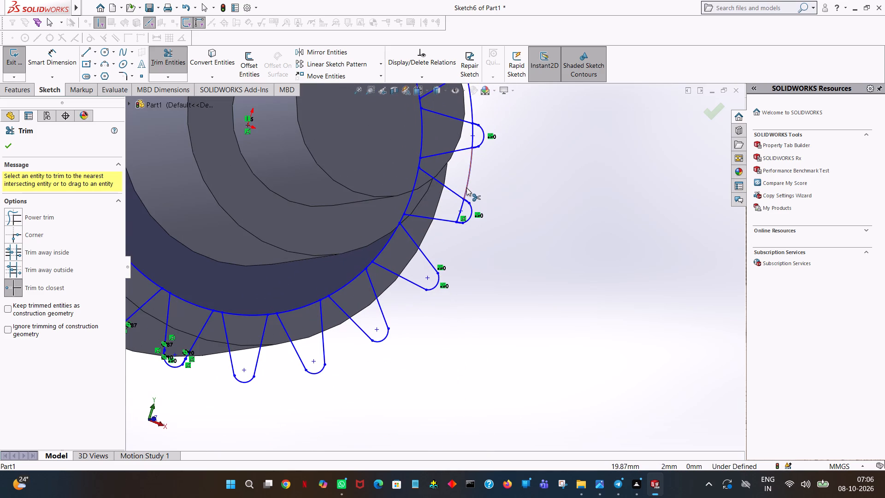
pyautogui.keyDown('ctrl'); pyautogui.scroll(-7, 456, 228); pyautogui.keyUp('ctrl')
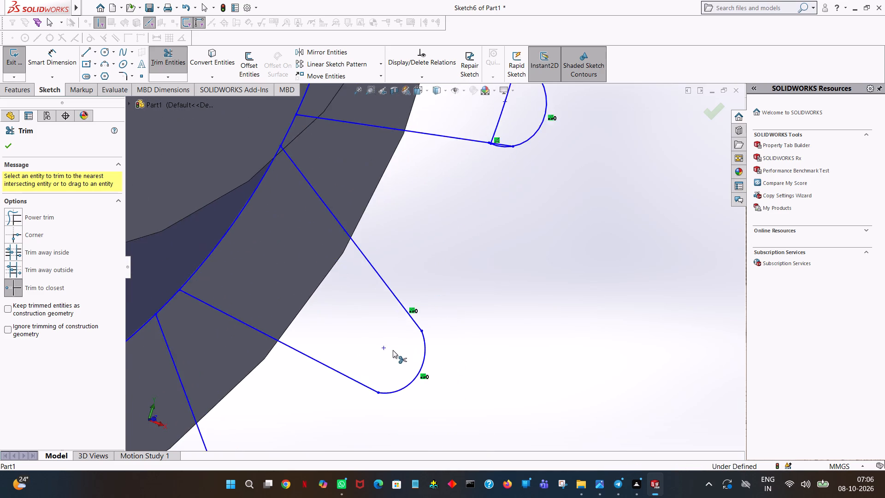
pyautogui.keyDown('ctrl'); pyautogui.scroll(-8, 394, 353); pyautogui.keyUp('ctrl')
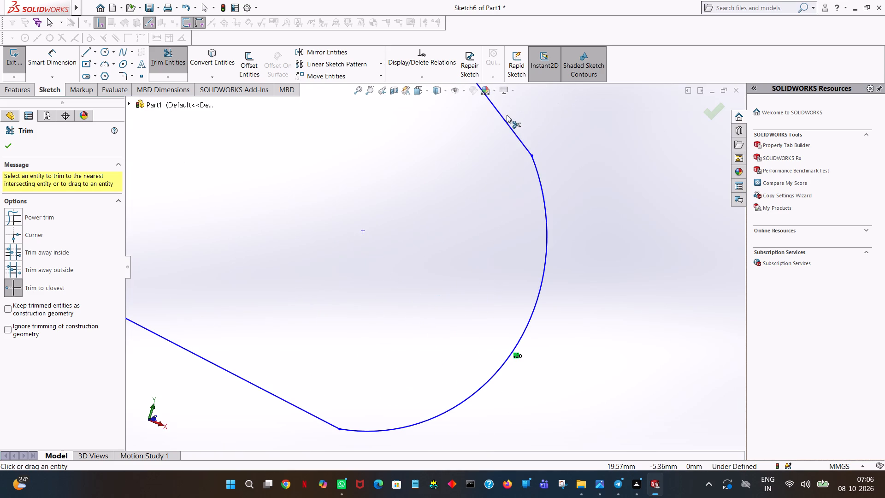
pyautogui.keyDown('ctrl'); pyautogui.scroll(6, 507, 115); pyautogui.keyUp('ctrl')
pyautogui.keyDown('ctrl'); pyautogui.scroll(-8, 453, 153); pyautogui.keyUp('ctrl')
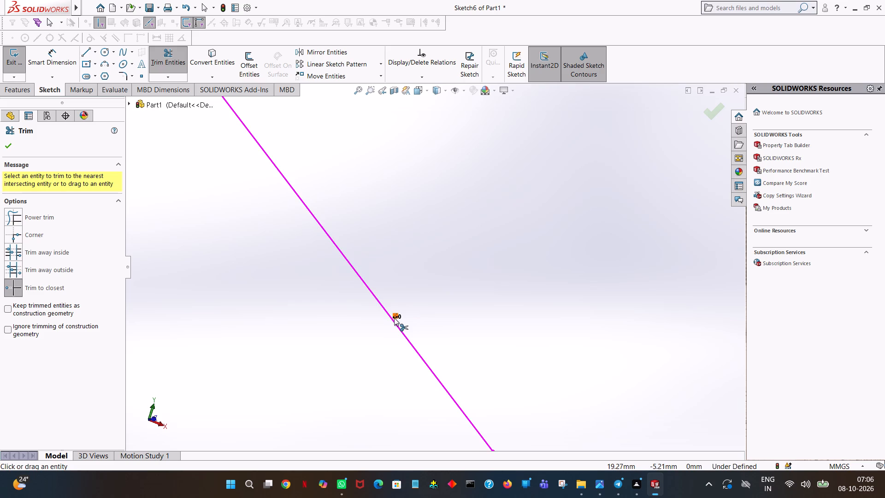
pyautogui.click(396, 315)
pyautogui.keyDown('ctrl'); pyautogui.scroll(3, 484, 247); pyautogui.keyUp('ctrl')
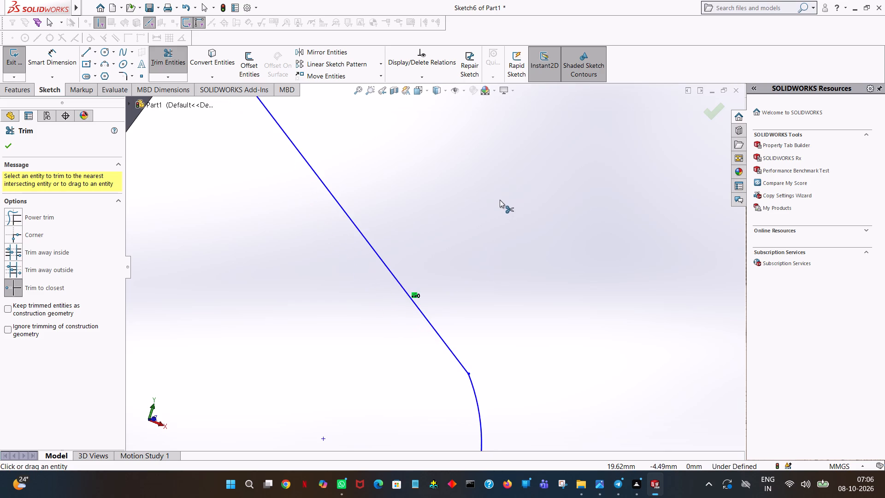
# On the next tooth counterclockwise, trim the excess arc and leftover fragments at its clockwise slanted line and the circle segment inside the tooth.
pyautogui.keyDown('ctrl'); pyautogui.scroll(10, 501, 198); pyautogui.keyUp('ctrl')
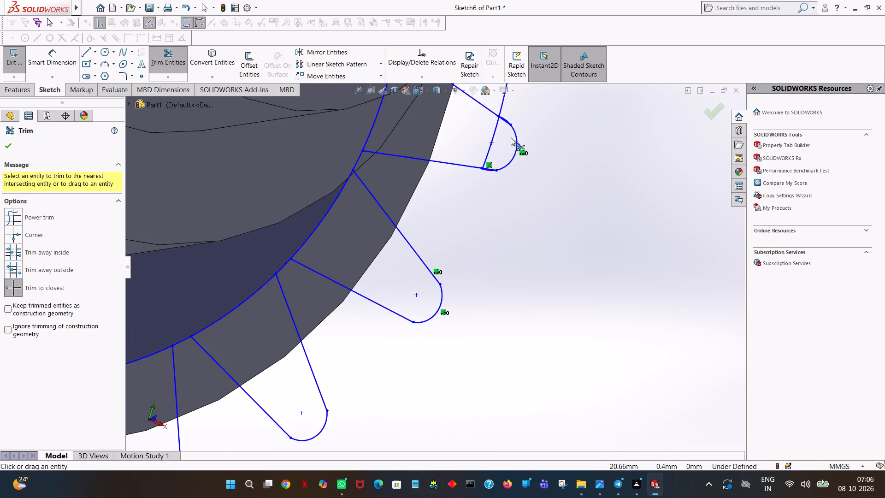
pyautogui.keyDown('ctrl'); pyautogui.scroll(3, 511, 137); pyautogui.keyUp('ctrl')
pyautogui.keyDown('ctrl'); pyautogui.scroll(-11, 457, 222); pyautogui.keyUp('ctrl')
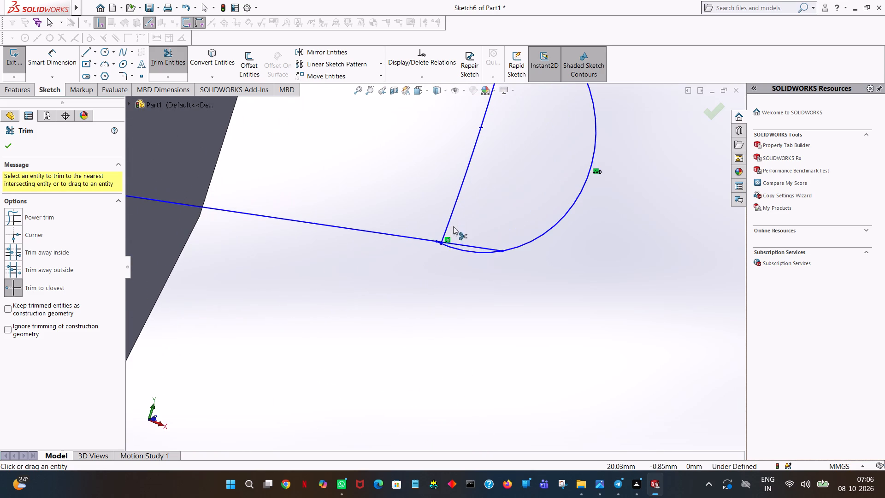
pyautogui.click(467, 250)
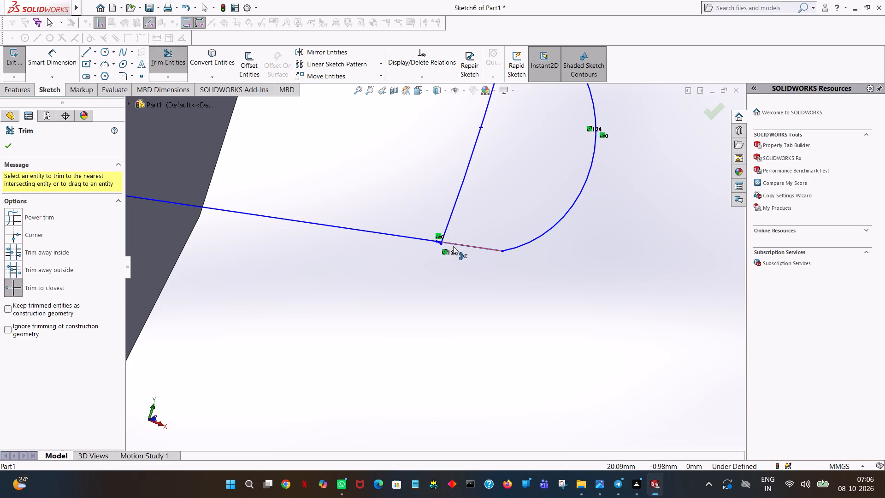
pyautogui.keyDown('ctrl'); pyautogui.scroll(-9, 442, 246); pyautogui.keyUp('ctrl')
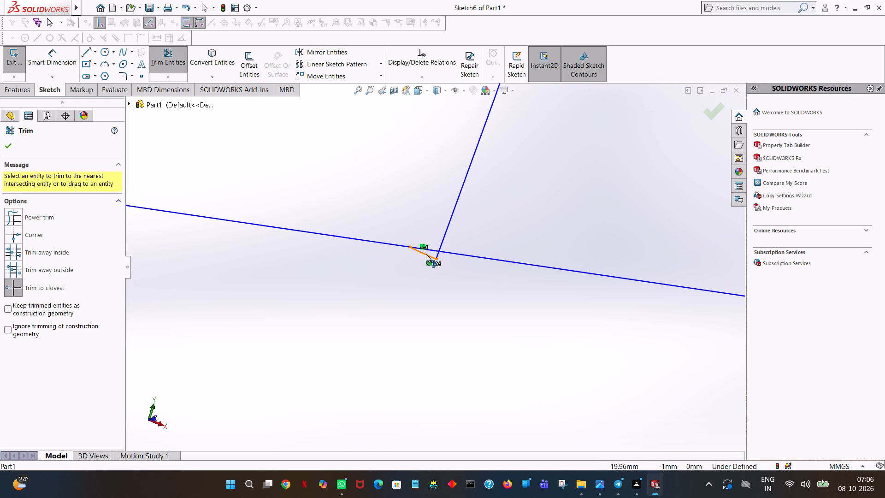
pyautogui.click(426, 254)
pyautogui.click(438, 255)
pyautogui.click(456, 203)
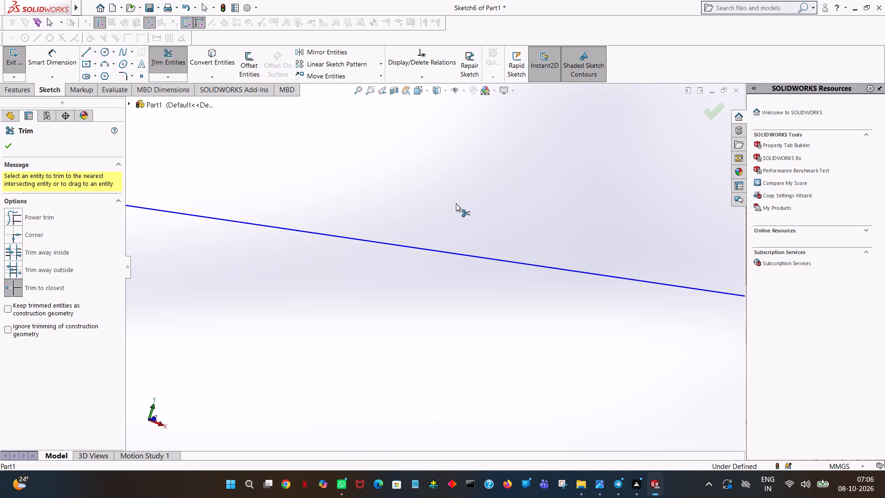
# Trim the excess arc and leftover fragment at this tooth's counterclockwise slanted line, plus the circle segment in the following gap.
pyautogui.keyDown('ctrl'); pyautogui.scroll(8, 465, 195); pyautogui.keyUp('ctrl')
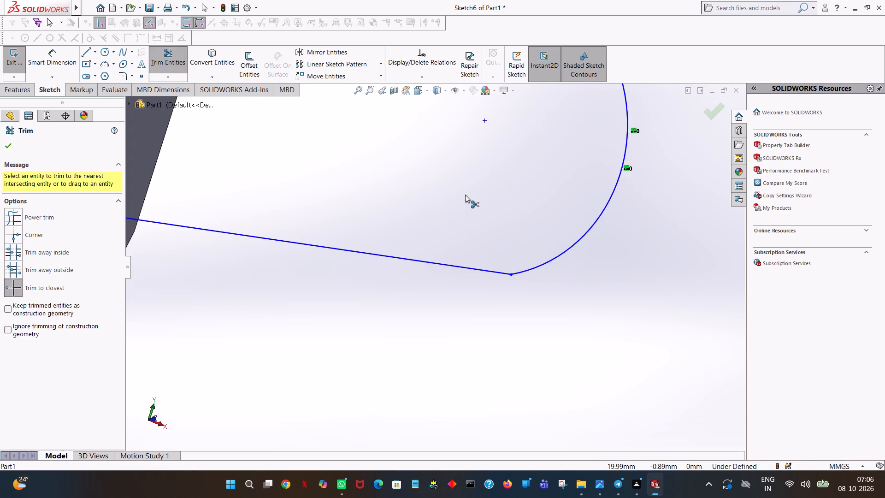
pyautogui.keyDown('ctrl'); pyautogui.scroll(6, 465, 195); pyautogui.keyUp('ctrl')
pyautogui.keyDown('ctrl'); pyautogui.scroll(-8, 471, 177); pyautogui.keyUp('ctrl')
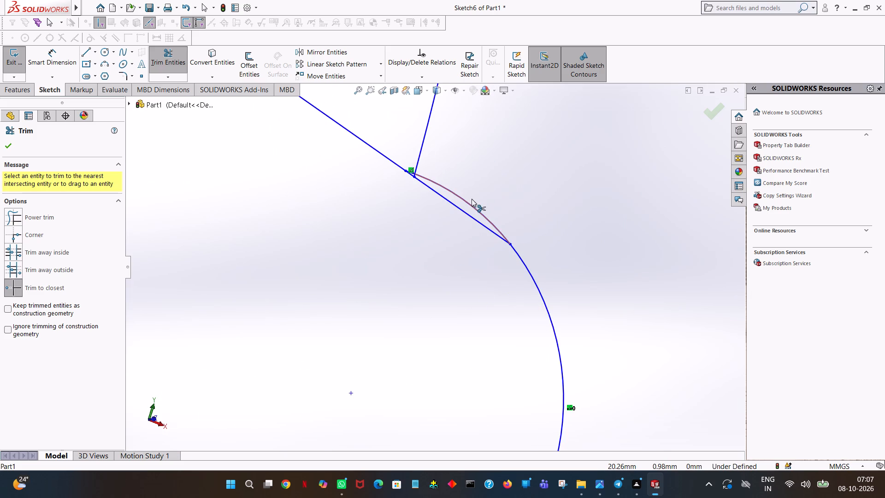
pyautogui.click(472, 204)
pyautogui.keyDown('ctrl'); pyautogui.scroll(-5, 408, 170); pyautogui.keyUp('ctrl')
pyautogui.keyDown('ctrl'); pyautogui.scroll(-2, 427, 219); pyautogui.keyUp('ctrl')
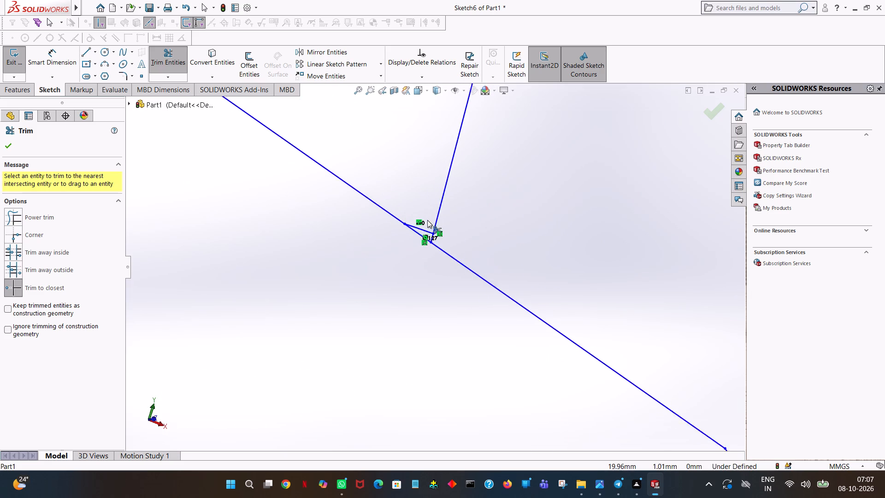
pyautogui.keyDown('ctrl'); pyautogui.scroll(-2, 427, 220); pyautogui.keyUp('ctrl')
pyautogui.click(425, 246)
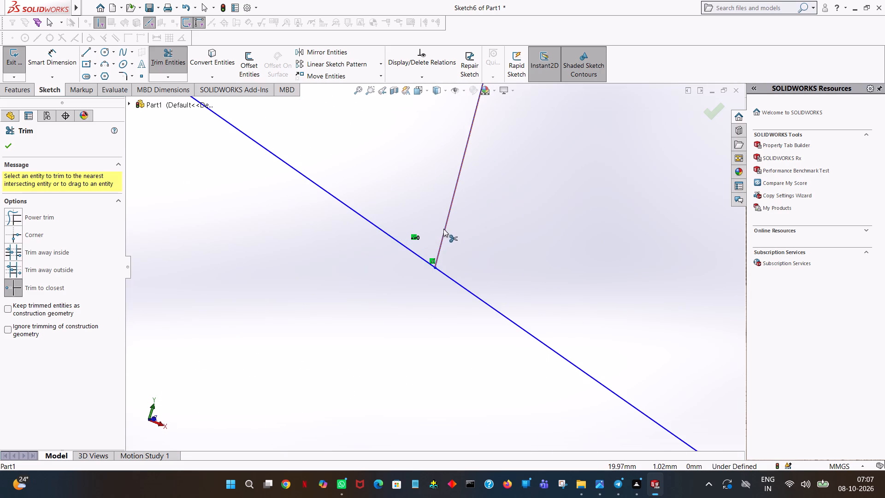
pyautogui.click(446, 230)
# On the next tooth counterclockwise, trim the excess arc at its clockwise slanted line and the circle segment inside the tooth.
pyautogui.keyDown('ctrl'); pyautogui.scroll(6, 462, 220); pyautogui.keyUp('ctrl')
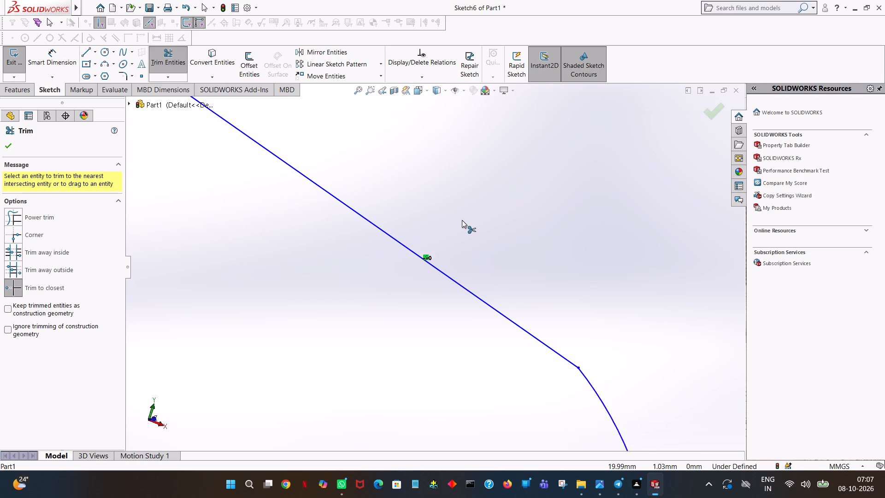
pyautogui.keyDown('ctrl'); pyautogui.scroll(10, 462, 220); pyautogui.keyUp('ctrl')
pyautogui.keyDown('ctrl'); pyautogui.scroll(8, 458, 159); pyautogui.keyUp('ctrl')
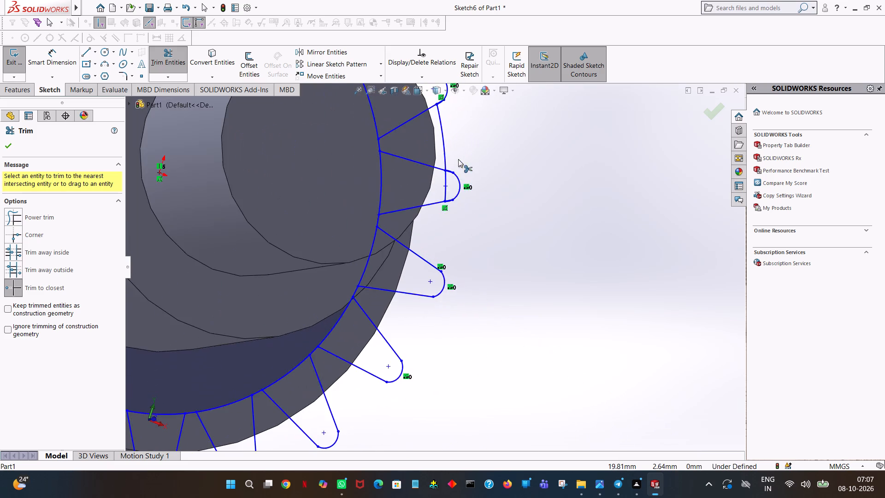
pyautogui.keyDown('ctrl'); pyautogui.scroll(-10, 454, 175); pyautogui.keyUp('ctrl')
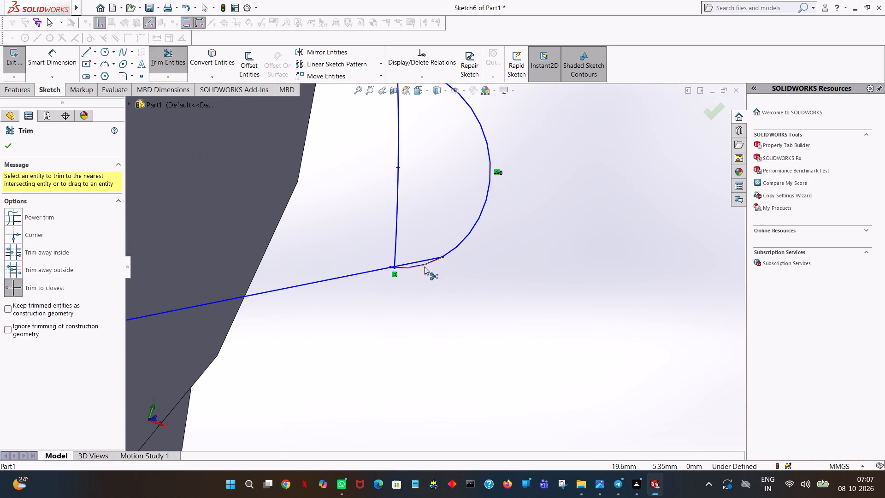
pyautogui.click(423, 266)
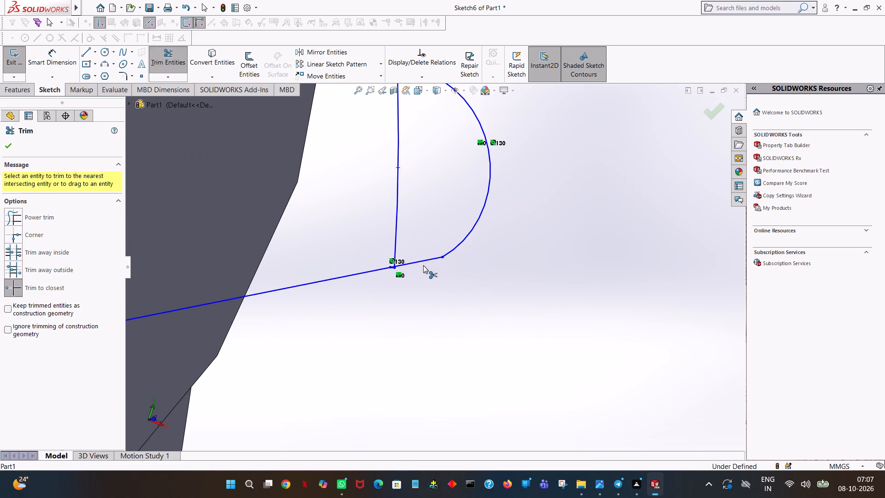
pyautogui.click(396, 218)
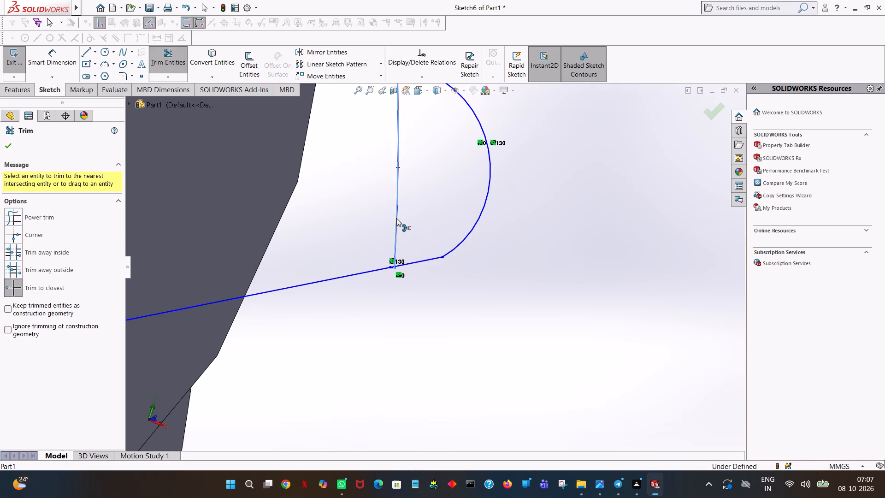
pyautogui.keyDown('ctrl'); pyautogui.scroll(-4, 396, 218); pyautogui.keyUp('ctrl')
# Trim the excess arc and leftover fragment at the same tooth's counterclockwise slanted line, plus the circle segment in the following gap.
pyautogui.keyDown('ctrl'); pyautogui.scroll(12, 397, 218); pyautogui.keyUp('ctrl')
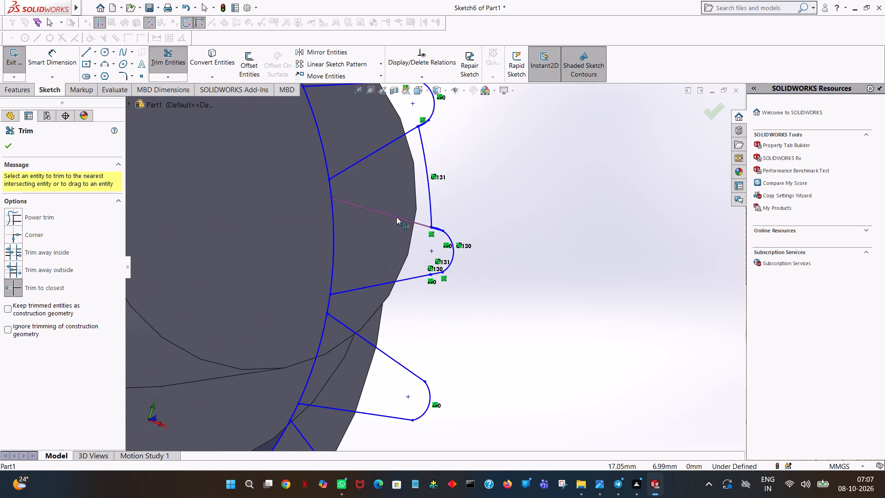
pyautogui.keyDown('ctrl'); pyautogui.scroll(-10, 397, 244); pyautogui.keyUp('ctrl')
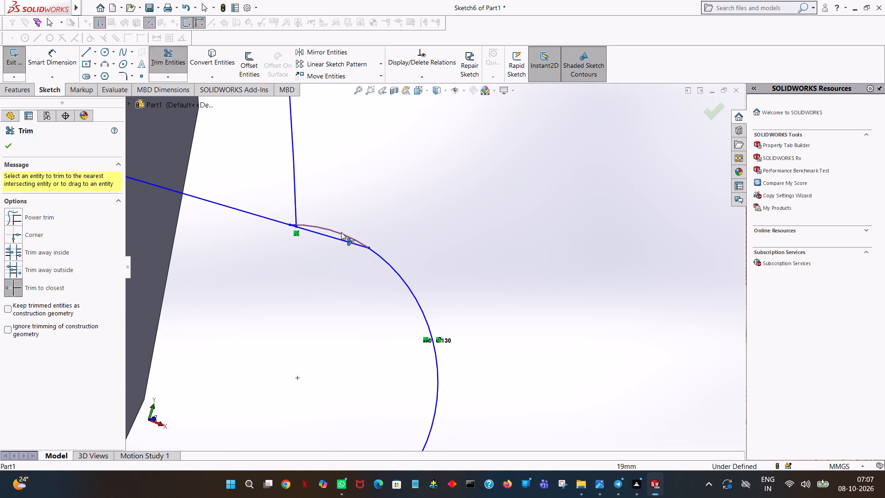
pyautogui.keyDown('ctrl'); pyautogui.click(342, 232); pyautogui.keyUp('ctrl')
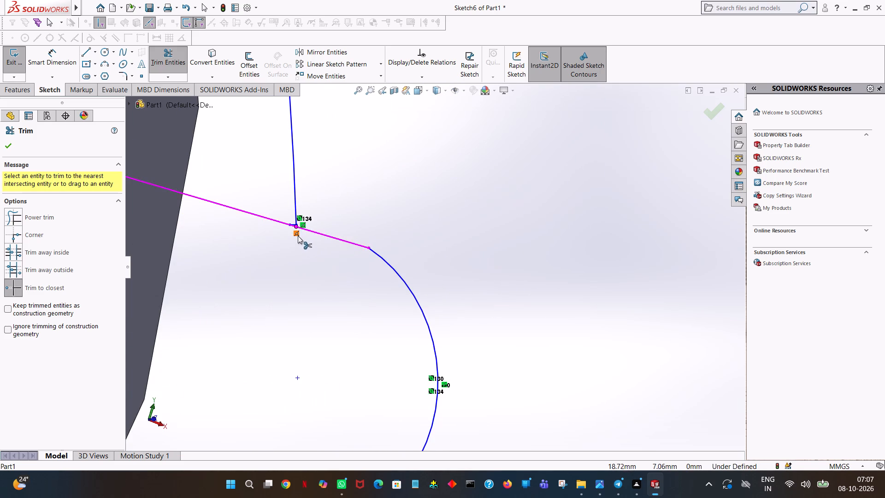
pyautogui.keyDown('ctrl'); pyautogui.scroll(-6, 296, 233); pyautogui.keyUp('ctrl')
pyautogui.keyDown('ctrl'); pyautogui.scroll(-3, 348, 223); pyautogui.keyUp('ctrl')
pyautogui.click(381, 237)
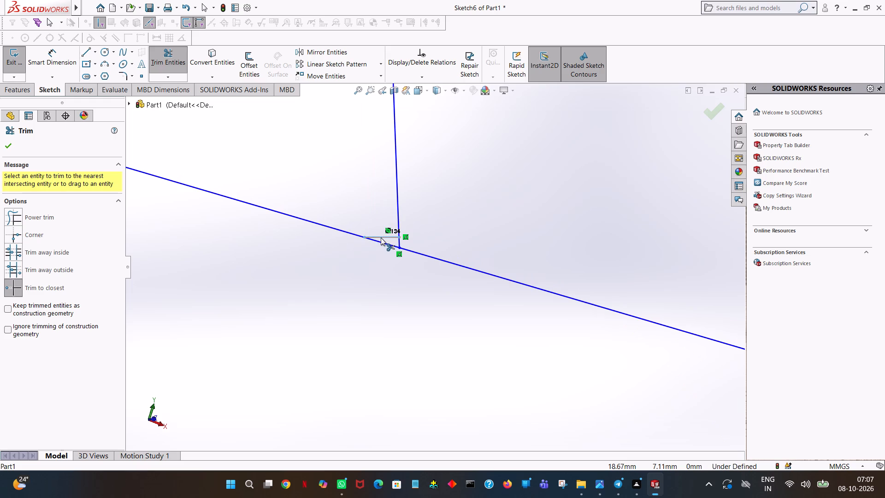
pyautogui.click(399, 207)
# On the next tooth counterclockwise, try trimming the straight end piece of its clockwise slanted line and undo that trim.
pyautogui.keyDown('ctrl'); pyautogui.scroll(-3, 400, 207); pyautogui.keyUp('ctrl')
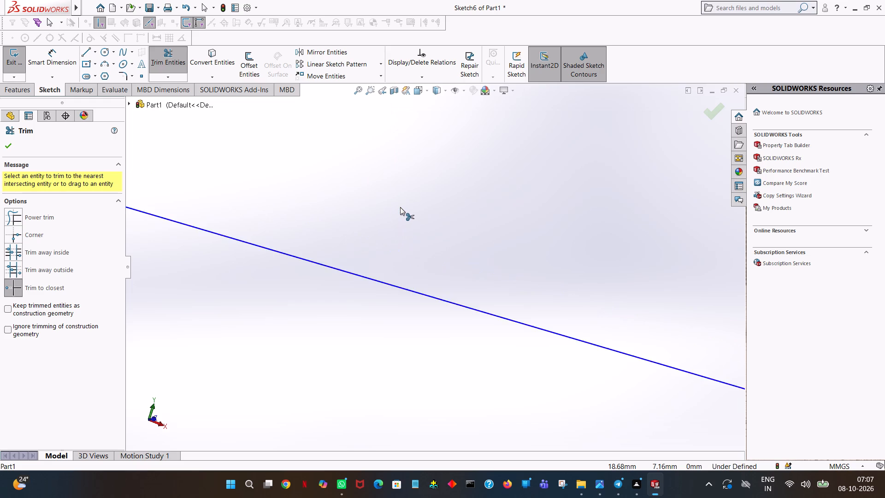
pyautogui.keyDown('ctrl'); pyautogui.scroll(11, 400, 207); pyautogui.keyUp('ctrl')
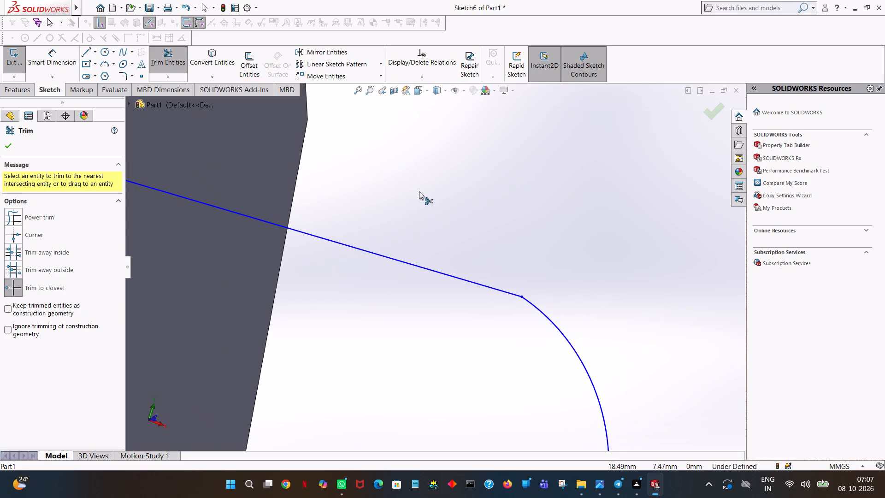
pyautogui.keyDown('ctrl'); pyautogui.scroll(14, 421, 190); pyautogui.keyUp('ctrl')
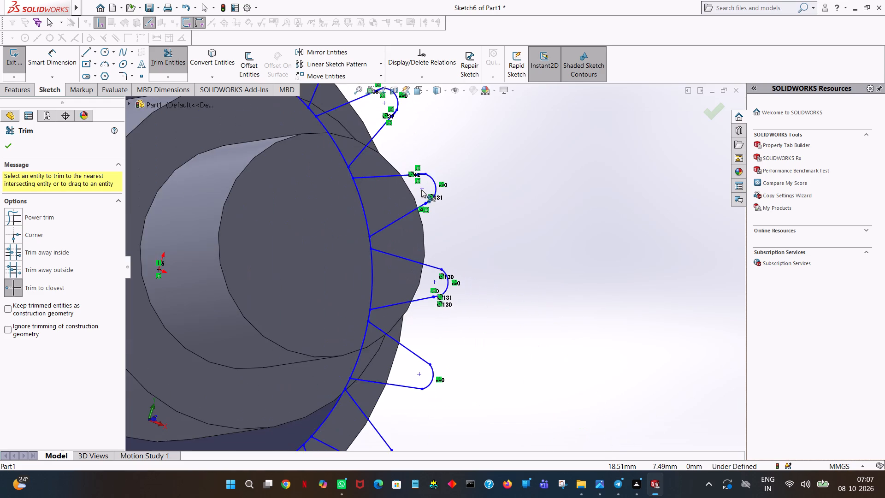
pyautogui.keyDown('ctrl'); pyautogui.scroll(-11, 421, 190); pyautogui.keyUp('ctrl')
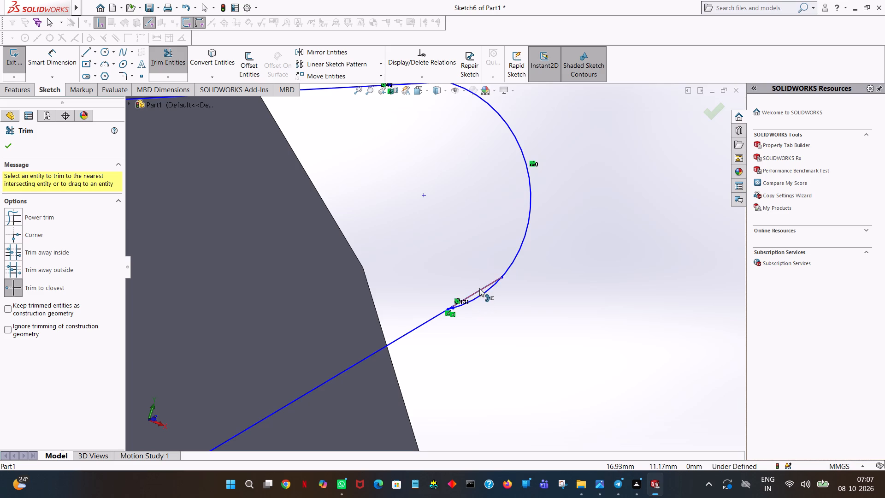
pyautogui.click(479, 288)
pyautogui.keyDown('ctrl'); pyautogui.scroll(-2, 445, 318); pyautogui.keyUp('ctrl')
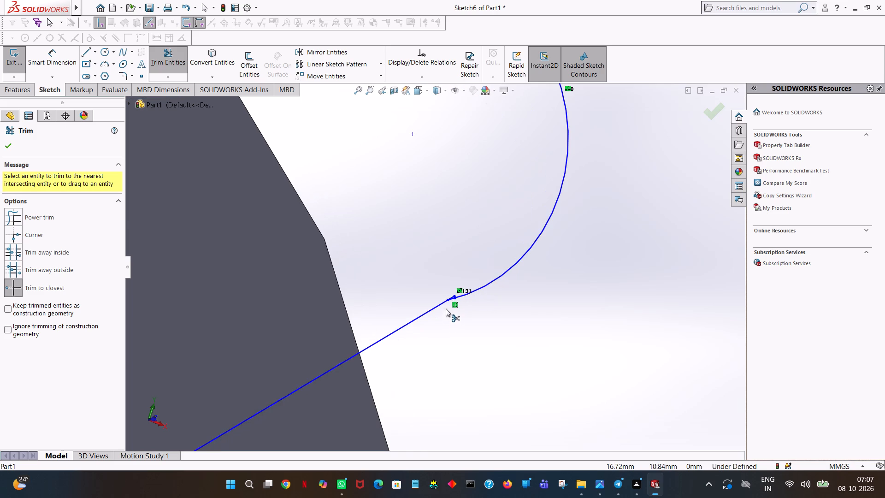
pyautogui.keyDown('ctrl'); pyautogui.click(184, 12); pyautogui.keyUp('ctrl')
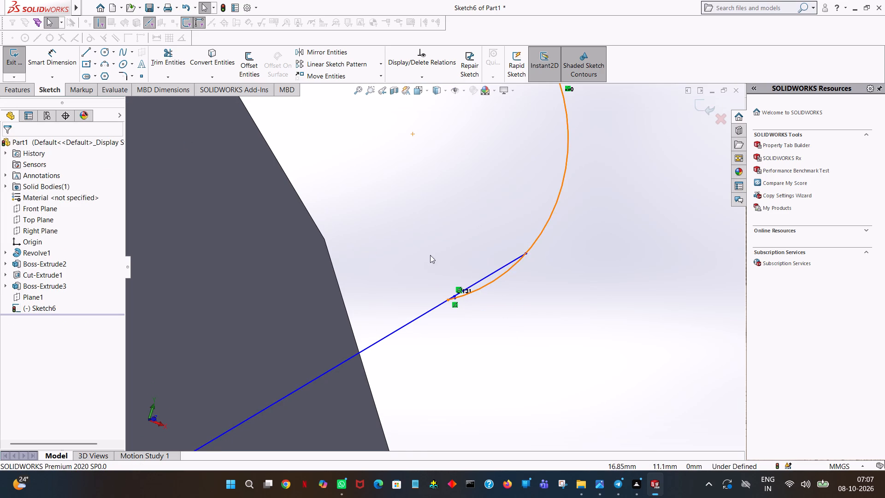
# Trim the excess arc and leftover fragments at this tooth's clockwise slanted line, keeping the straight line up to the rounded tip.
pyautogui.keyDown('ctrl'); pyautogui.click(171, 60); pyautogui.keyUp('ctrl')
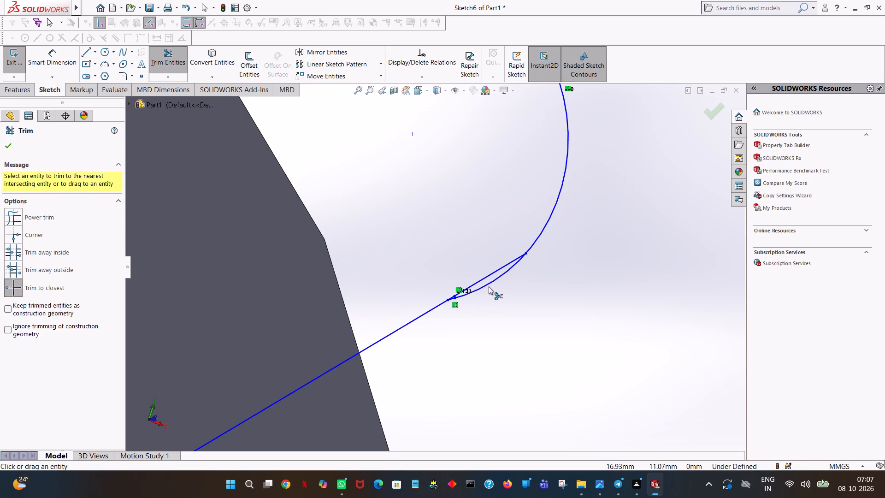
pyautogui.keyDown('ctrl'); pyautogui.click(489, 286); pyautogui.keyUp('ctrl')
pyautogui.keyDown('ctrl'); pyautogui.scroll(-3, 452, 300); pyautogui.keyUp('ctrl')
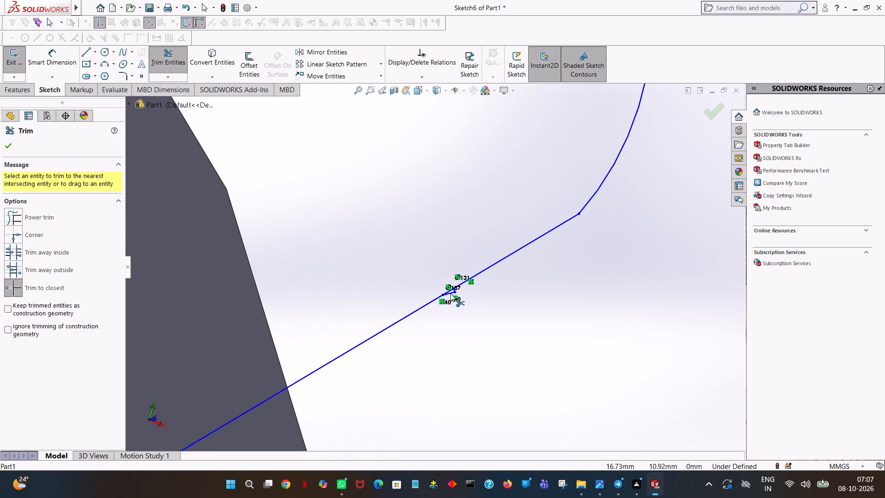
pyautogui.click(454, 292)
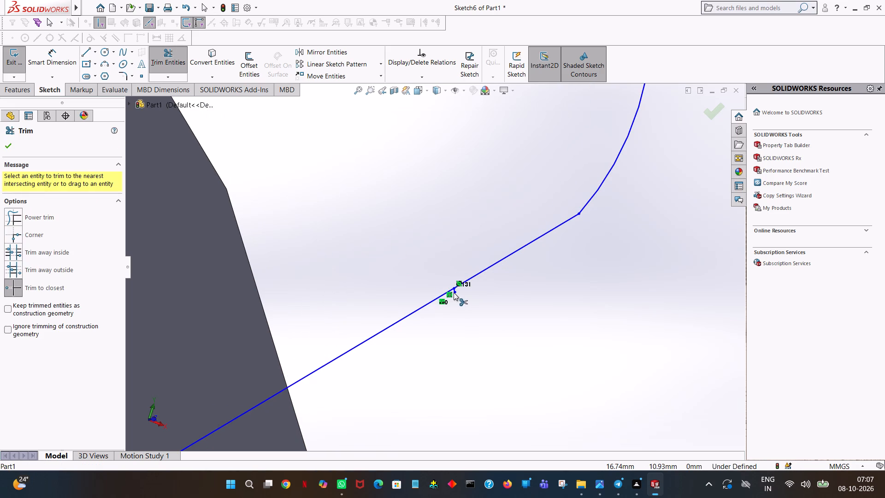
pyautogui.click(456, 290)
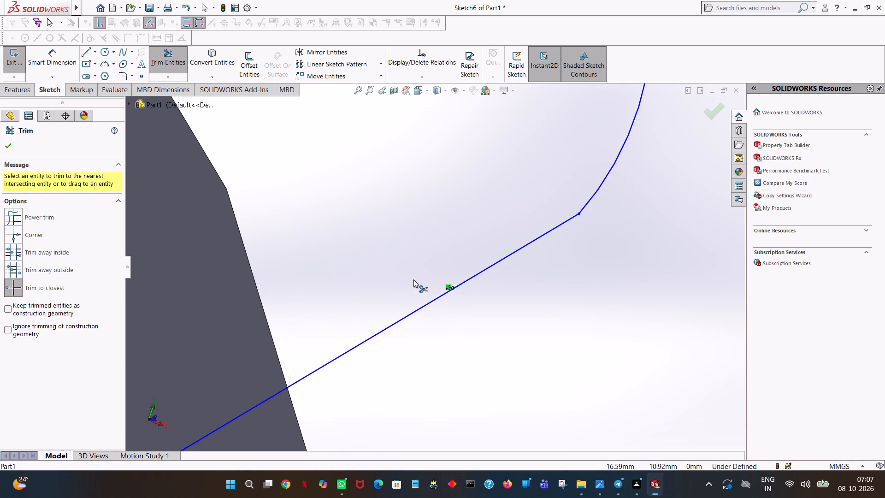
# Trim the excess arc and leftover fragments at the same tooth's counterclockwise slanted line.
pyautogui.keyDown('ctrl'); pyautogui.scroll(11, 413, 274); pyautogui.keyUp('ctrl')
pyautogui.keyDown('ctrl'); pyautogui.scroll(-7, 411, 184); pyautogui.keyUp('ctrl')
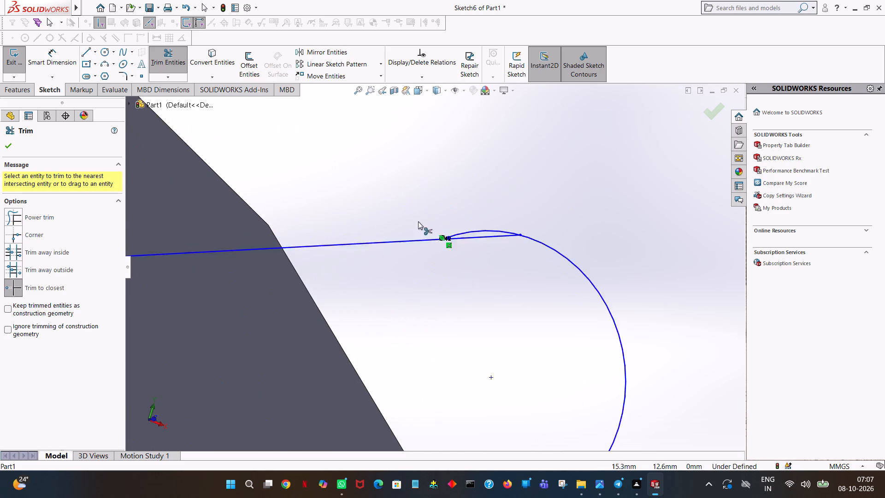
pyautogui.keyDown('ctrl'); pyautogui.scroll(-1, 418, 221); pyautogui.keyUp('ctrl')
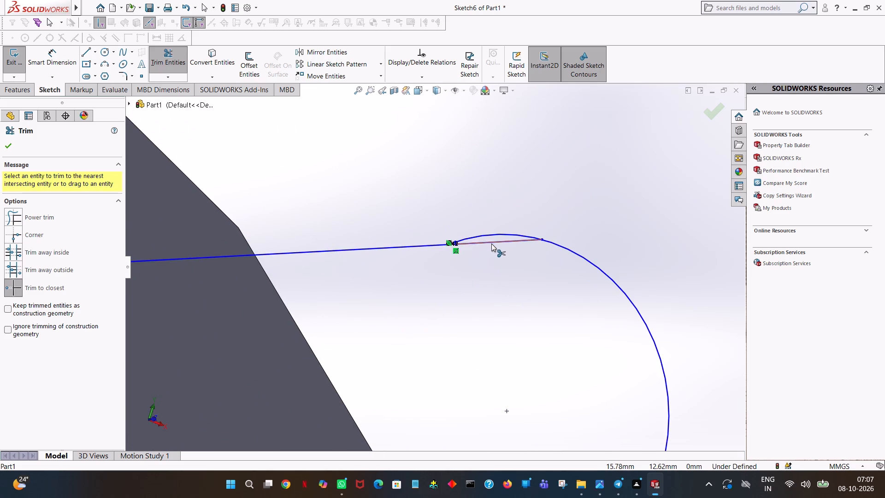
pyautogui.click(494, 235)
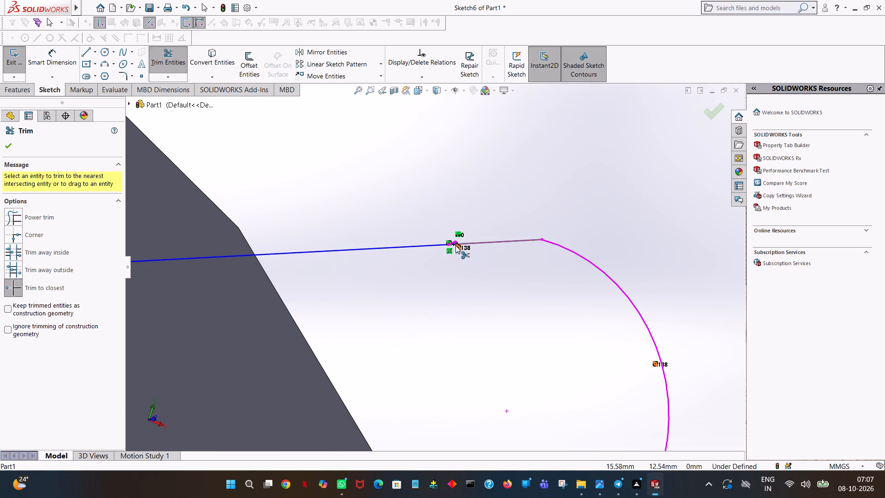
pyautogui.keyDown('ctrl'); pyautogui.scroll(-7, 450, 247); pyautogui.keyUp('ctrl')
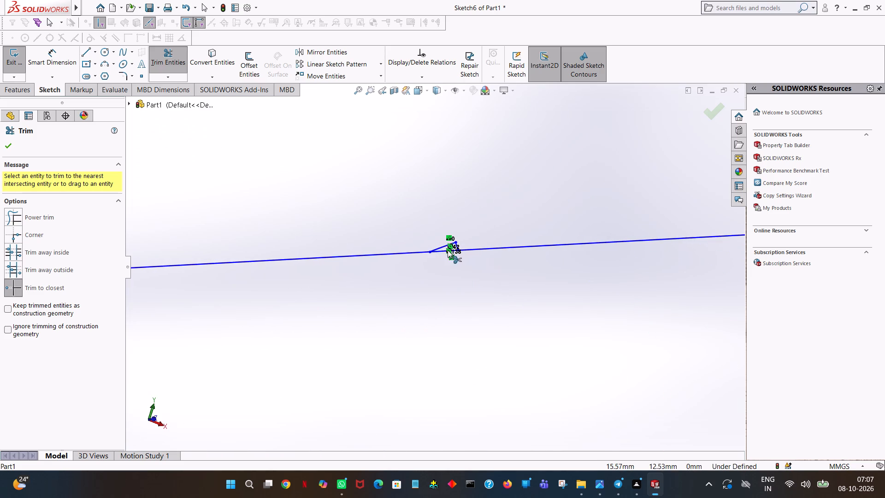
pyautogui.keyDown('ctrl'); pyautogui.scroll(-5, 449, 243); pyautogui.keyUp('ctrl')
pyautogui.click(449, 255)
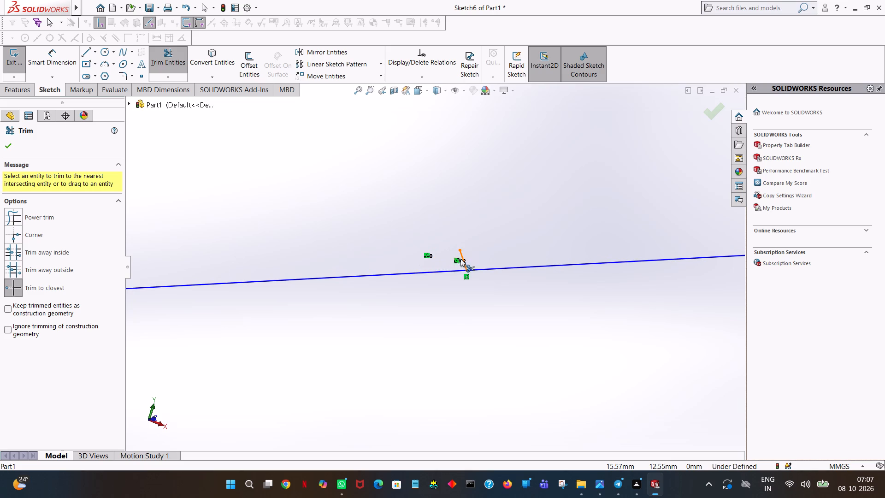
pyautogui.click(463, 259)
pyautogui.keyDown('ctrl'); pyautogui.scroll(-2, 463, 259); pyautogui.keyUp('ctrl')
pyautogui.keyDown('ctrl'); pyautogui.scroll(8, 463, 259); pyautogui.keyUp('ctrl')
pyautogui.hscroll(2, 463, 259)
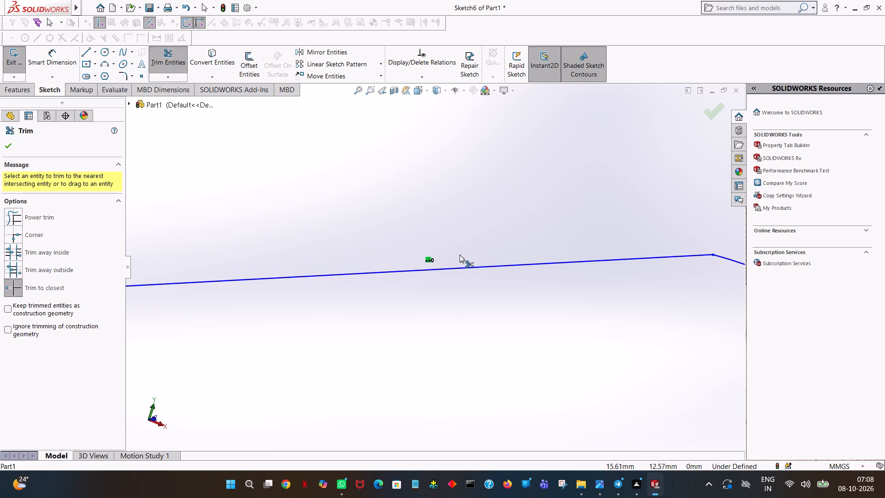
pyautogui.keyDown('ctrl'); pyautogui.scroll(-2, 460, 255); pyautogui.keyUp('ctrl')
pyautogui.keyDown('ctrl'); pyautogui.scroll(9, 460, 255); pyautogui.keyUp('ctrl')
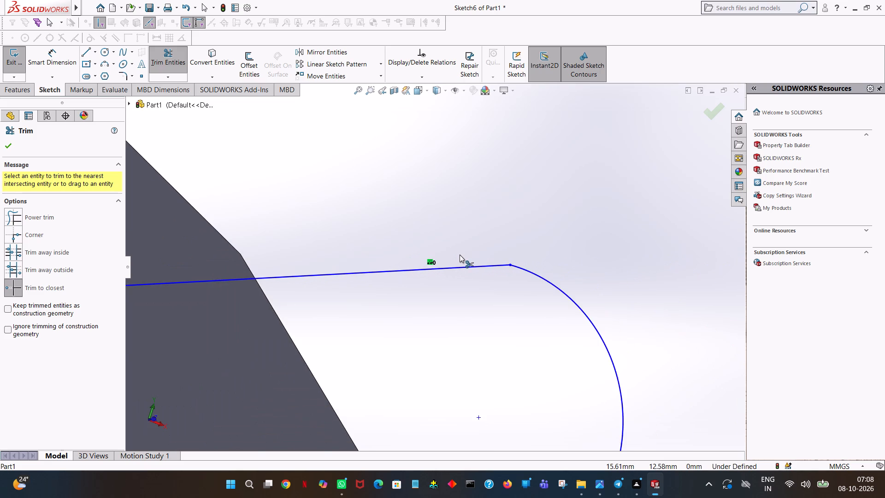
# On the next tooth counterclockwise, trim the excess arc and leftover fragments at its clockwise slanted line, keeping the straight line up to the rounded tip.
pyautogui.keyDown('ctrl'); pyautogui.scroll(16, 460, 255); pyautogui.keyUp('ctrl')
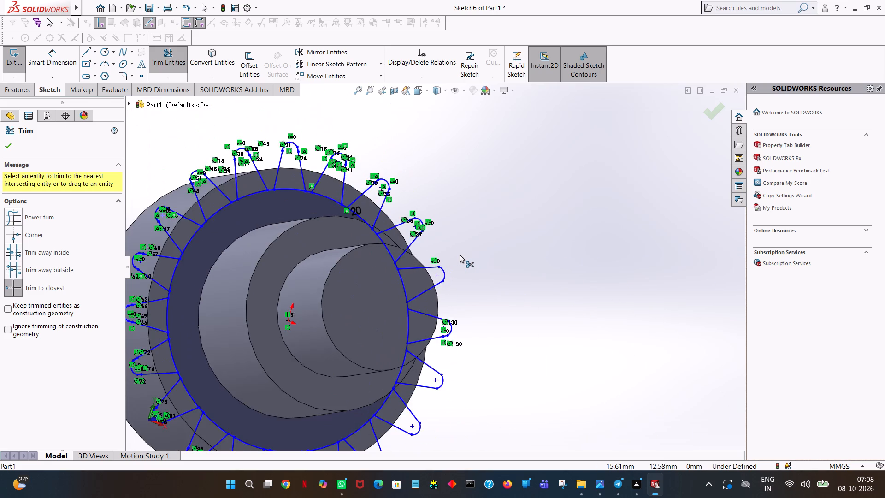
pyautogui.keyDown('ctrl'); pyautogui.scroll(2, 460, 255); pyautogui.keyUp('ctrl')
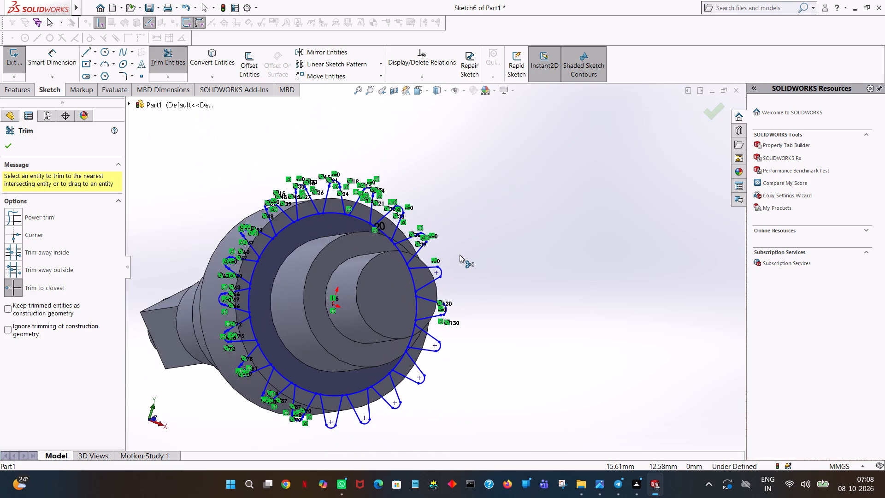
pyautogui.keyDown('ctrl'); pyautogui.scroll(1, 460, 255); pyautogui.keyUp('ctrl')
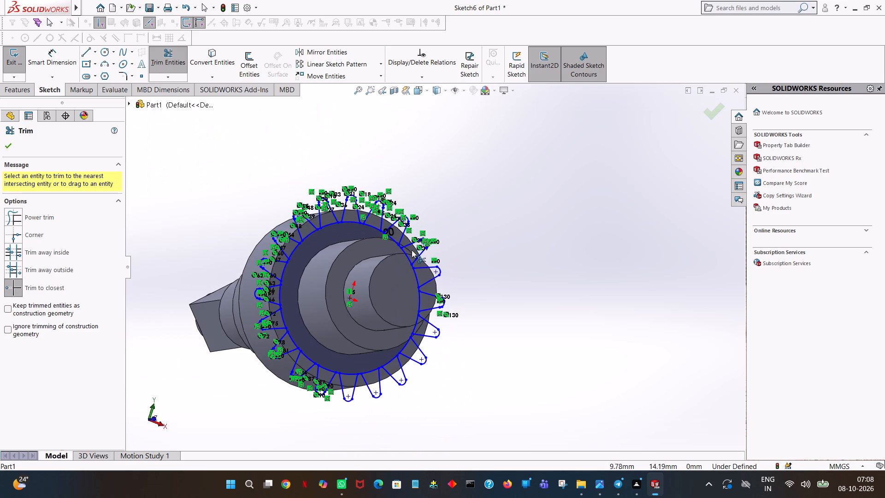
pyautogui.keyDown('ctrl'); pyautogui.scroll(-4, 403, 236); pyautogui.keyUp('ctrl')
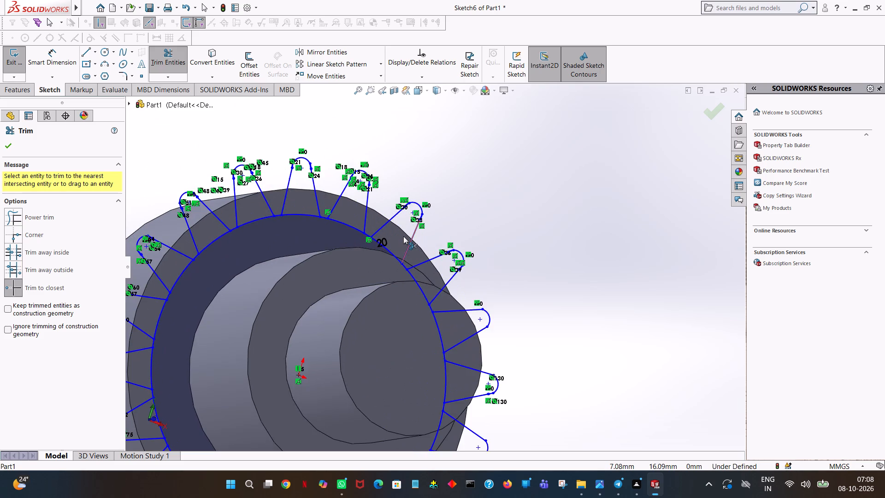
pyautogui.keyDown('ctrl'); pyautogui.scroll(-9, 403, 236); pyautogui.keyUp('ctrl')
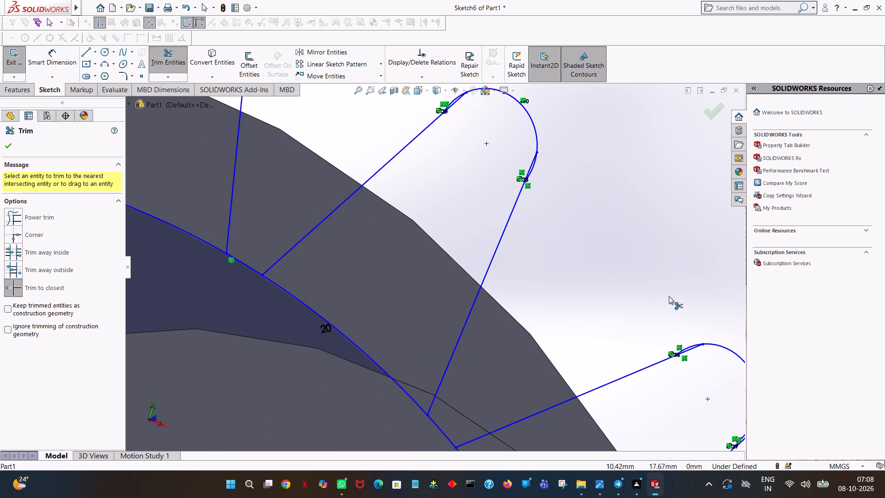
pyautogui.keyDown('ctrl'); pyautogui.moveTo(669, 296); pyautogui.dragTo(484, 143, button='middle'); pyautogui.keyUp('ctrl')
pyautogui.keyDown('ctrl'); pyautogui.middleClick(461, 126); pyautogui.keyUp('ctrl')
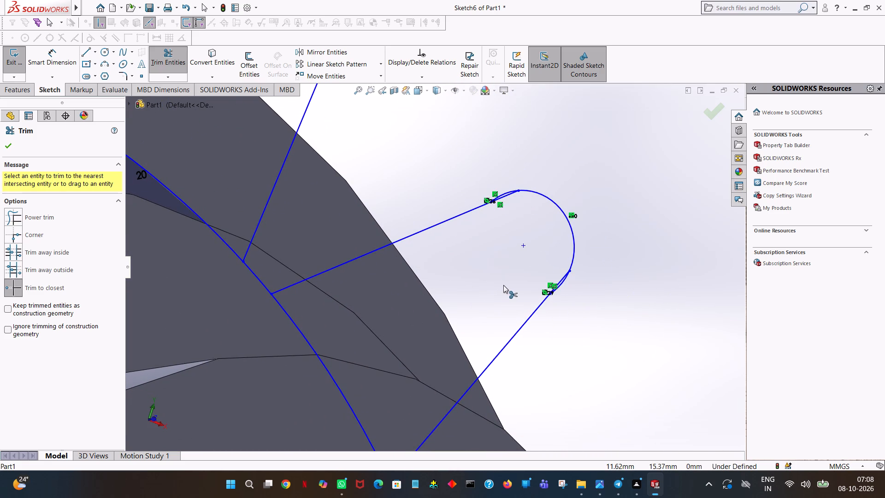
pyautogui.hscroll(-1, 503, 285)
pyautogui.hscroll(1, 503, 285)
pyautogui.keyDown('ctrl'); pyautogui.scroll(4, 503, 285); pyautogui.keyUp('ctrl')
pyautogui.keyDown('ctrl'); pyautogui.scroll(-5, 503, 285); pyautogui.keyUp('ctrl')
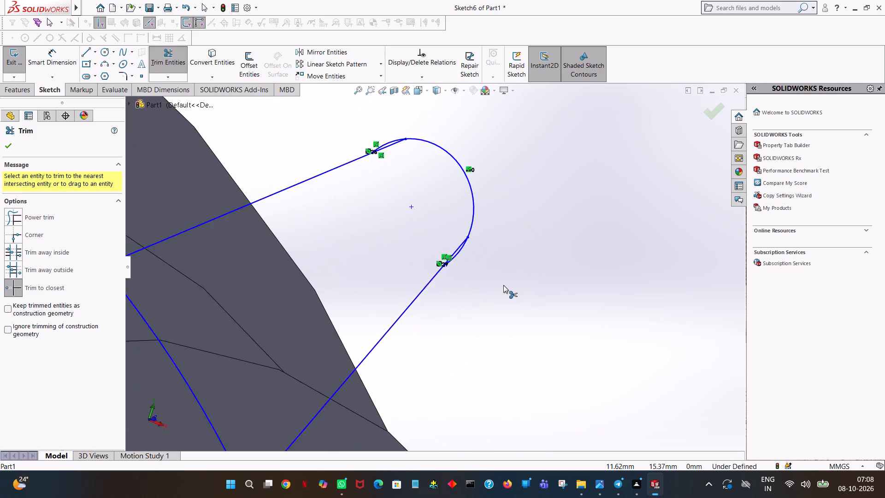
pyautogui.keyDown('ctrl'); pyautogui.scroll(-3, 503, 285); pyautogui.keyUp('ctrl')
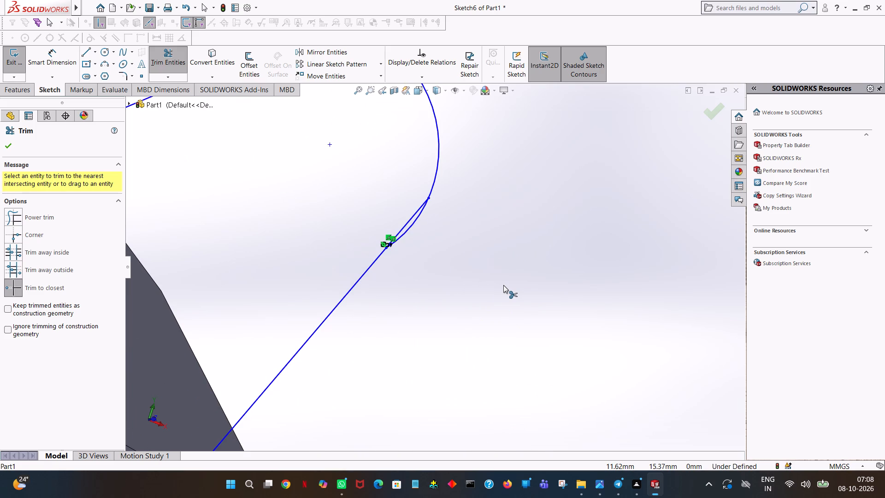
pyautogui.click(409, 226)
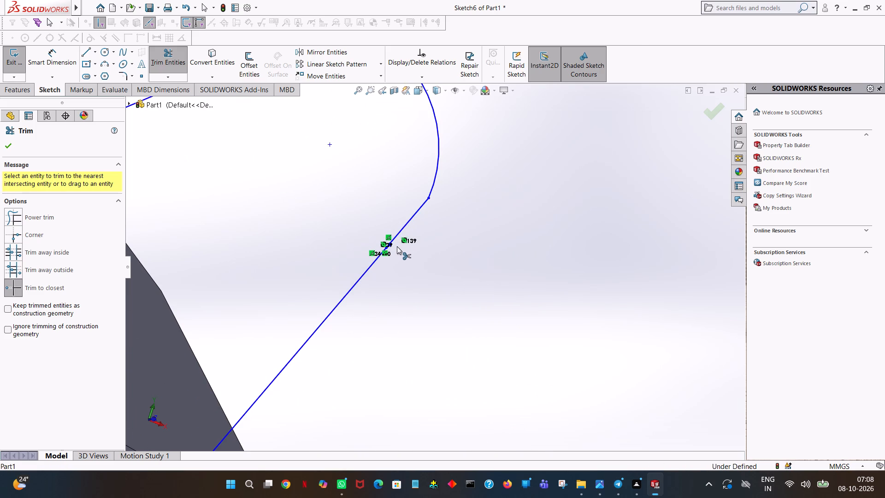
pyautogui.keyDown('ctrl'); pyautogui.scroll(-9, 395, 249); pyautogui.keyUp('ctrl')
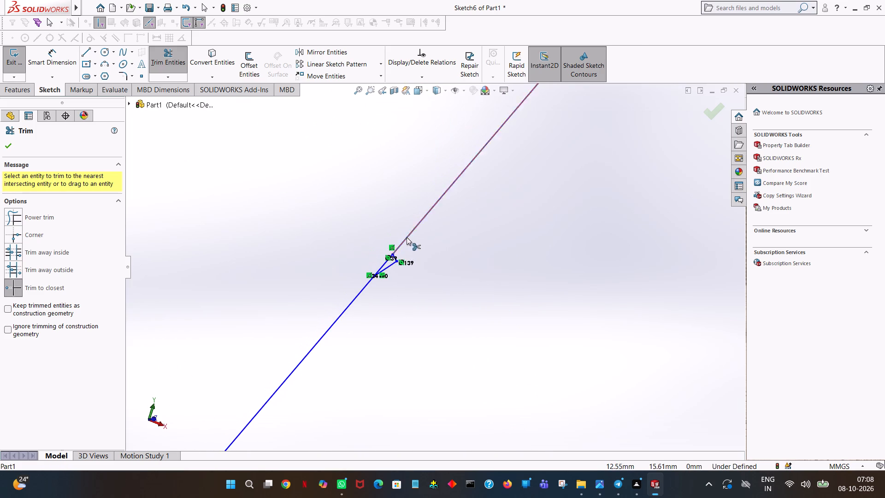
pyautogui.click(394, 264)
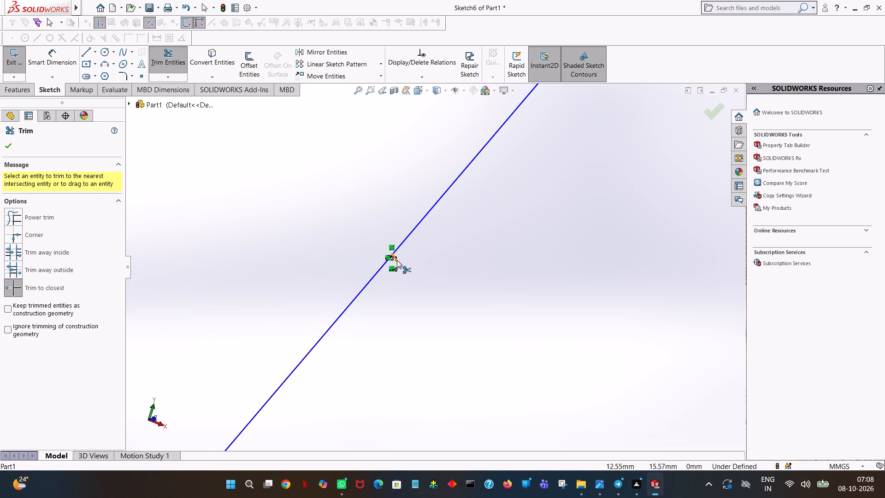
pyautogui.click(397, 260)
# Trim the excess arc and leftover fragments at the same tooth's counterclockwise slanted line.
pyautogui.keyDown('ctrl'); pyautogui.moveTo(399, 181); pyautogui.dragTo(453, 289, button='middle'); pyautogui.keyUp('ctrl')
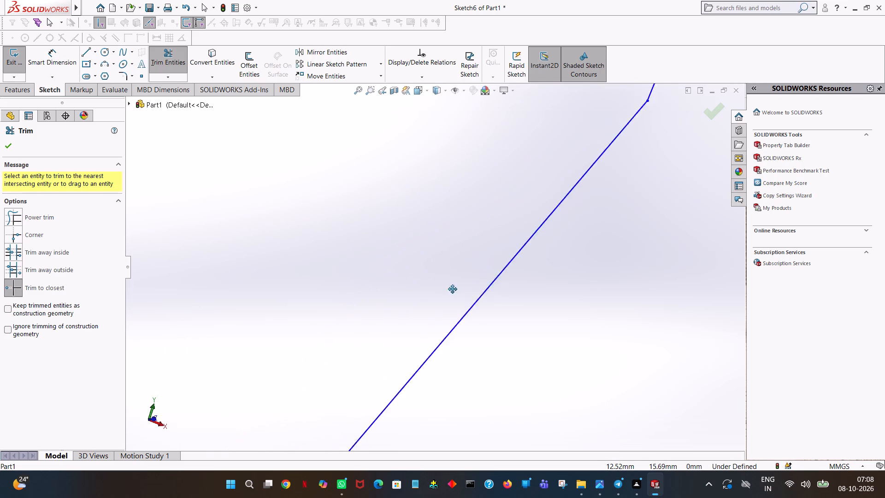
pyautogui.keyDown('ctrl'); pyautogui.moveTo(453, 289); pyautogui.dragTo(501, 420, button='middle'); pyautogui.keyUp('ctrl')
pyautogui.keyDown('ctrl'); pyautogui.moveTo(458, 333); pyautogui.dragTo(512, 497, button='middle'); pyautogui.keyUp('ctrl')
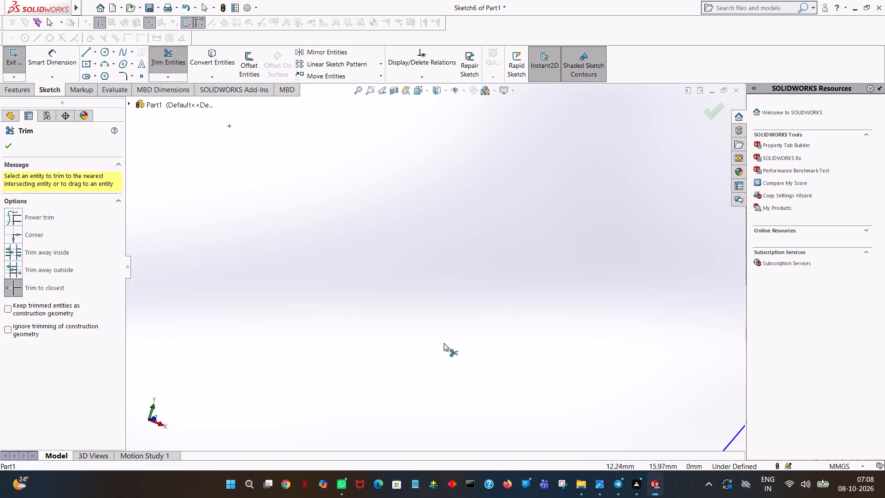
pyautogui.keyDown('ctrl'); pyautogui.moveTo(451, 394); pyautogui.dragTo(491, 497, button='middle'); pyautogui.keyUp('ctrl')
pyautogui.keyDown('ctrl'); pyautogui.moveTo(403, 235); pyautogui.dragTo(495, 405, button='middle'); pyautogui.keyUp('ctrl')
pyautogui.keyDown('ctrl'); pyautogui.moveTo(426, 235); pyautogui.dragTo(530, 367, button='middle'); pyautogui.keyUp('ctrl')
pyautogui.keyDown('ctrl'); pyautogui.moveTo(366, 139); pyautogui.dragTo(476, 268, button='middle'); pyautogui.keyUp('ctrl')
pyautogui.keyDown('ctrl'); pyautogui.moveTo(348, 145); pyautogui.dragTo(354, 193, button='middle'); pyautogui.keyUp('ctrl')
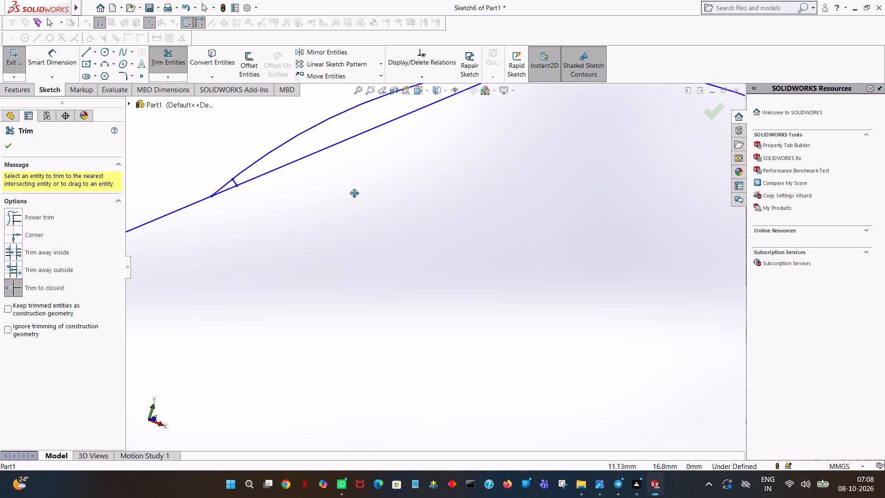
pyautogui.keyDown('ctrl'); pyautogui.moveTo(354, 193); pyautogui.dragTo(369, 249, button='middle'); pyautogui.keyUp('ctrl')
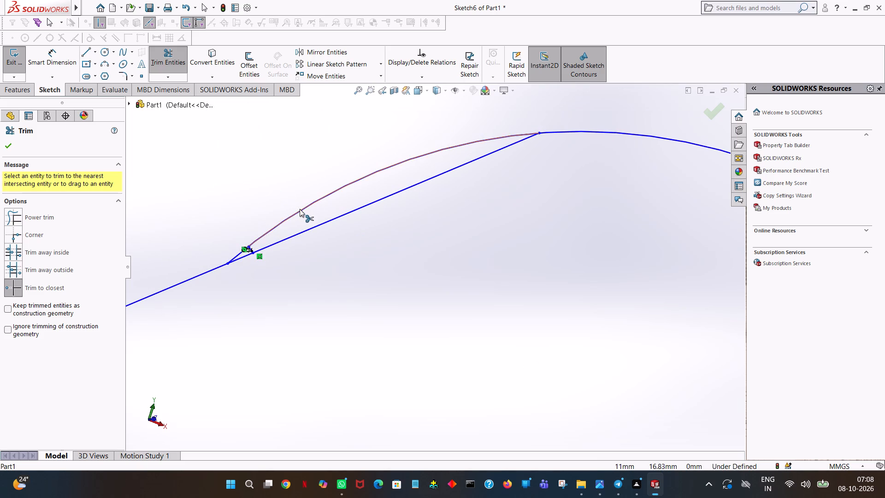
pyautogui.keyDown('ctrl'); pyautogui.click(301, 209); pyautogui.keyUp('ctrl')
pyautogui.keyDown('ctrl'); pyautogui.click(251, 249); pyautogui.keyUp('ctrl')
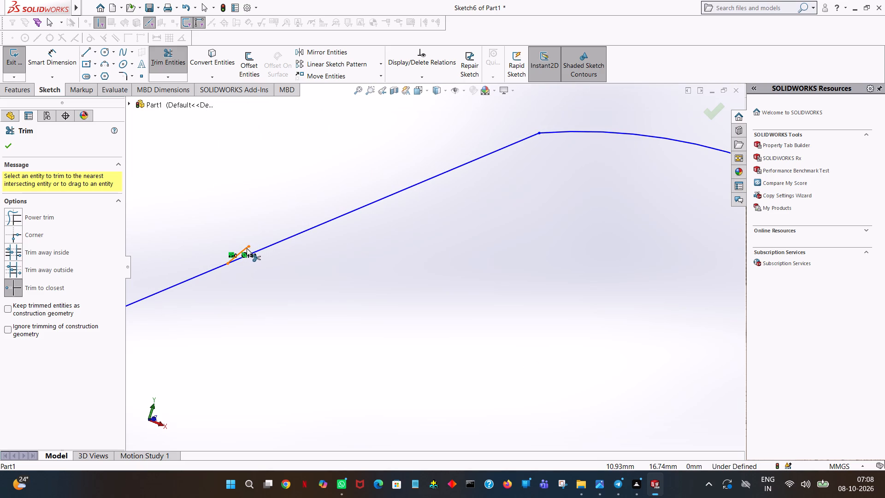
pyautogui.keyDown('ctrl'); pyautogui.click(244, 248); pyautogui.keyUp('ctrl')
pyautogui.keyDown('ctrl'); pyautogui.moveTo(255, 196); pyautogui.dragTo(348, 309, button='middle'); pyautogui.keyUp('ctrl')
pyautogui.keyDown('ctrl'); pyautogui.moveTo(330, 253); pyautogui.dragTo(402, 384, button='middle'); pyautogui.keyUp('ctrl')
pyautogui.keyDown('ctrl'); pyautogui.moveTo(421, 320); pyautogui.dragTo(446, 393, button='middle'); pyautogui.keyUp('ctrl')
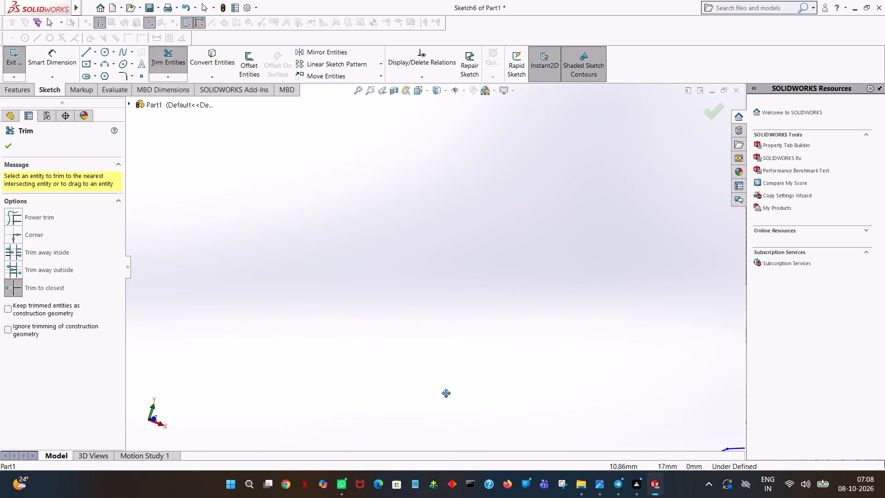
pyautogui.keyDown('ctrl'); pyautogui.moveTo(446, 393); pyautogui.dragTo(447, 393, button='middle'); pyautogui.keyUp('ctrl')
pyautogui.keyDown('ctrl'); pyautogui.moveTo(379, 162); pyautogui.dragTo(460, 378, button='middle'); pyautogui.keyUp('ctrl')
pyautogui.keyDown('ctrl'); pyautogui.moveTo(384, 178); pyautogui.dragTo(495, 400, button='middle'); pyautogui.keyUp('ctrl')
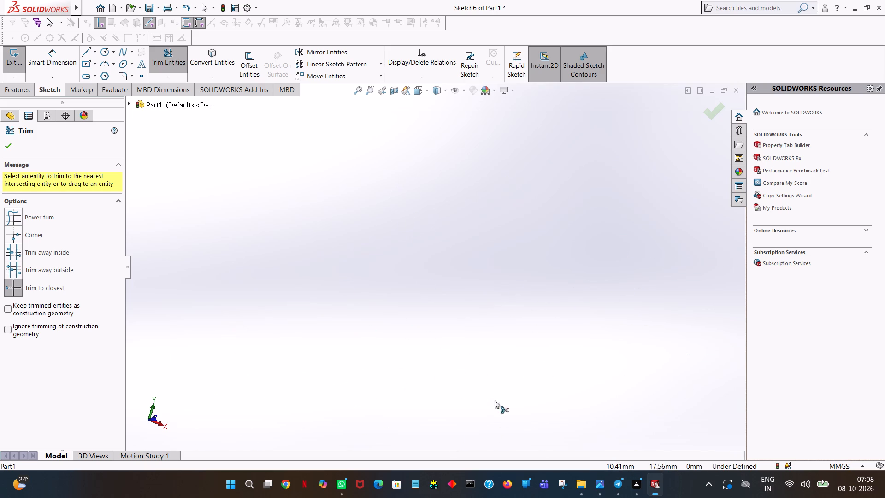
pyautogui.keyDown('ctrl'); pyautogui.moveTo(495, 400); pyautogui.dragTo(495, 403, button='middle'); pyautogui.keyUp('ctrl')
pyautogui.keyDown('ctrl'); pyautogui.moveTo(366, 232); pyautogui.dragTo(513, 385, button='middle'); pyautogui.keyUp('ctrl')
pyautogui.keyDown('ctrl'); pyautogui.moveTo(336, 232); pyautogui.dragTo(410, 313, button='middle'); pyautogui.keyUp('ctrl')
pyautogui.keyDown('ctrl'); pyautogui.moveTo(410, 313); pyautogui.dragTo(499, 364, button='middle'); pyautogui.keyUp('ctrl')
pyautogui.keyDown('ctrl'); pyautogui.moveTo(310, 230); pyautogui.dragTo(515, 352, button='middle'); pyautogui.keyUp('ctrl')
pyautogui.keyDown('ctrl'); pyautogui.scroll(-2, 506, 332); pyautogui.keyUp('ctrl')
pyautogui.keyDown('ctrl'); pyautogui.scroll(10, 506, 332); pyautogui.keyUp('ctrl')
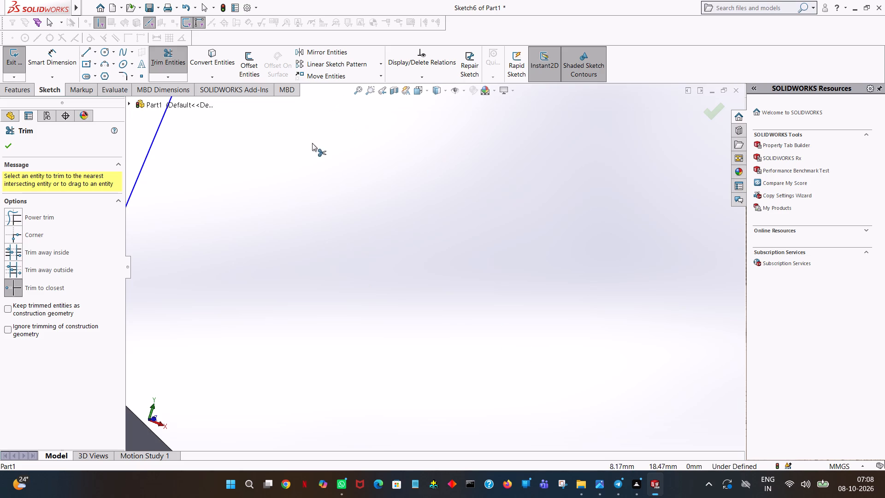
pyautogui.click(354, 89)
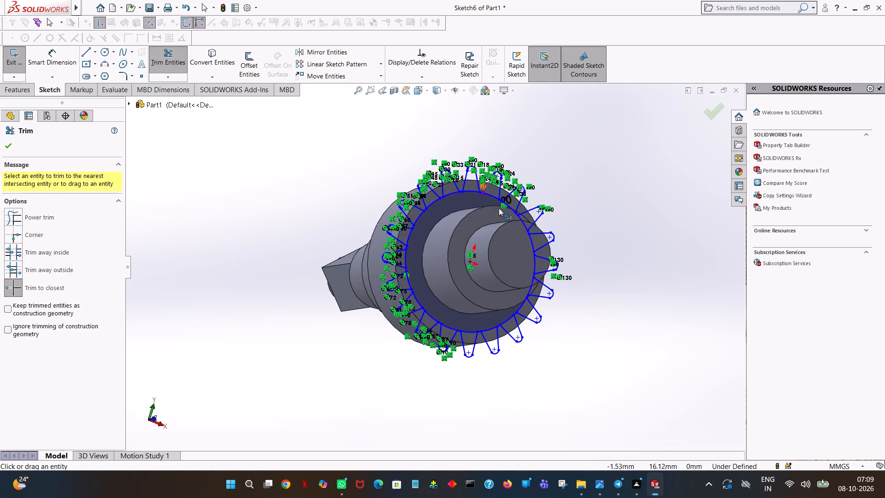
# Trim the two small leftover fragments at the clockwise slanted line of the tooth two positions clockwise from the one just cleaned.
pyautogui.middleClick(577, 303)
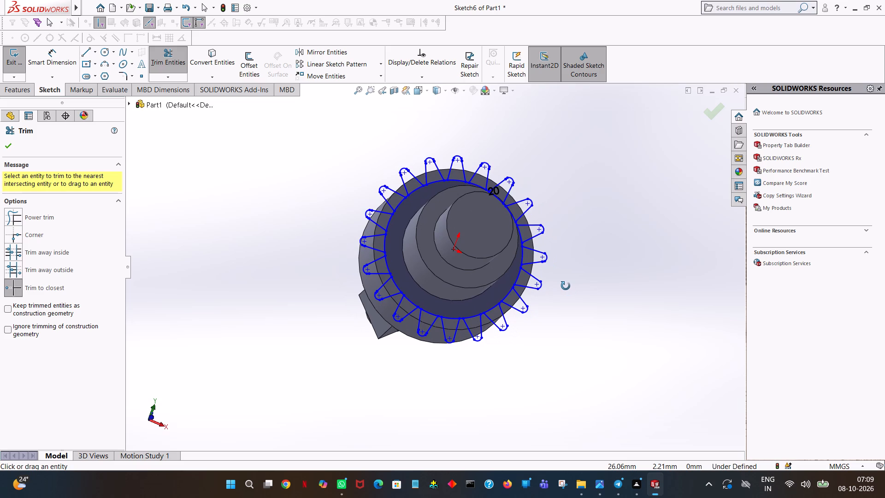
pyautogui.middleClick(566, 286)
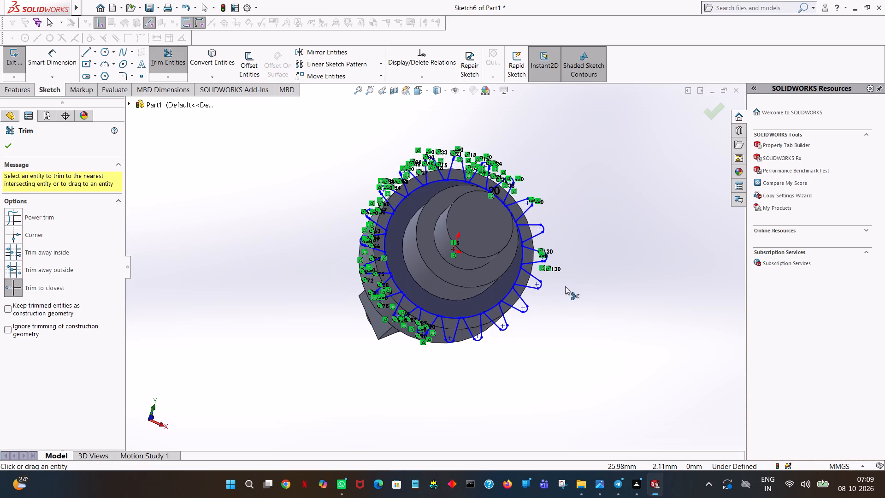
pyautogui.keyDown('ctrl'); pyautogui.scroll(-9, 527, 307); pyautogui.keyUp('ctrl')
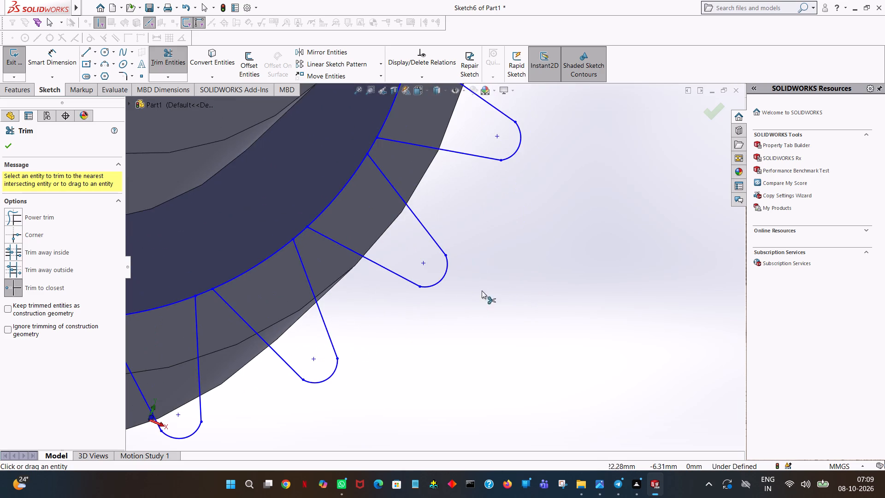
pyautogui.keyDown('ctrl'); pyautogui.scroll(-3, 431, 257); pyautogui.keyUp('ctrl')
pyautogui.keyDown('ctrl'); pyautogui.scroll(11, 454, 268); pyautogui.keyUp('ctrl')
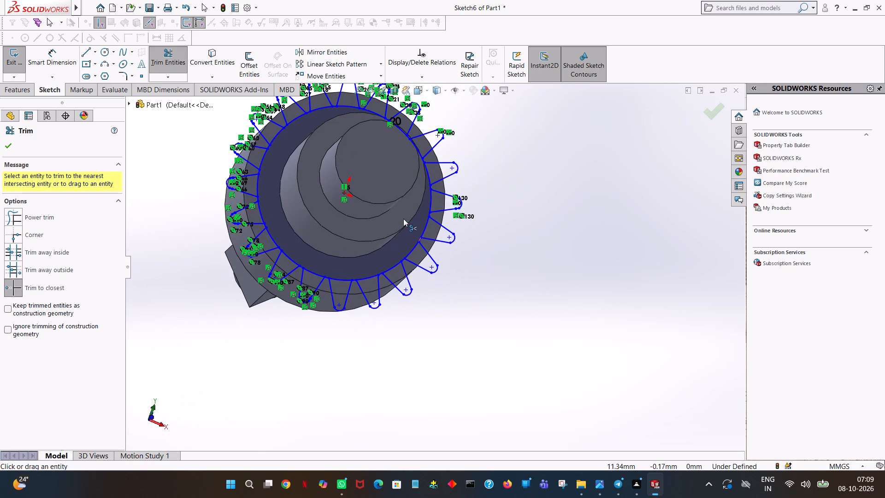
pyautogui.keyDown('ctrl'); pyautogui.scroll(2, 395, 148); pyautogui.keyUp('ctrl')
pyautogui.keyDown('ctrl'); pyautogui.scroll(-2, 450, 231); pyautogui.keyUp('ctrl')
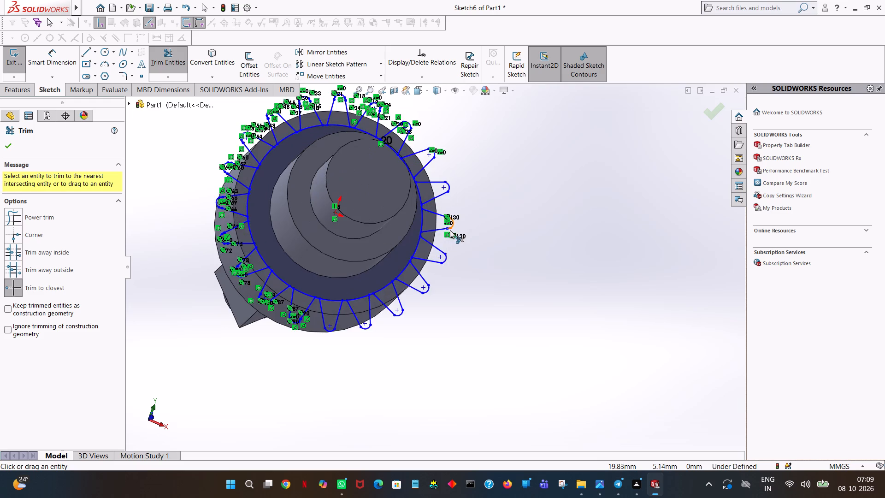
pyautogui.keyDown('ctrl'); pyautogui.scroll(-13, 448, 228); pyautogui.keyUp('ctrl')
pyautogui.keyDown('ctrl'); pyautogui.scroll(1, 393, 154); pyautogui.keyUp('ctrl')
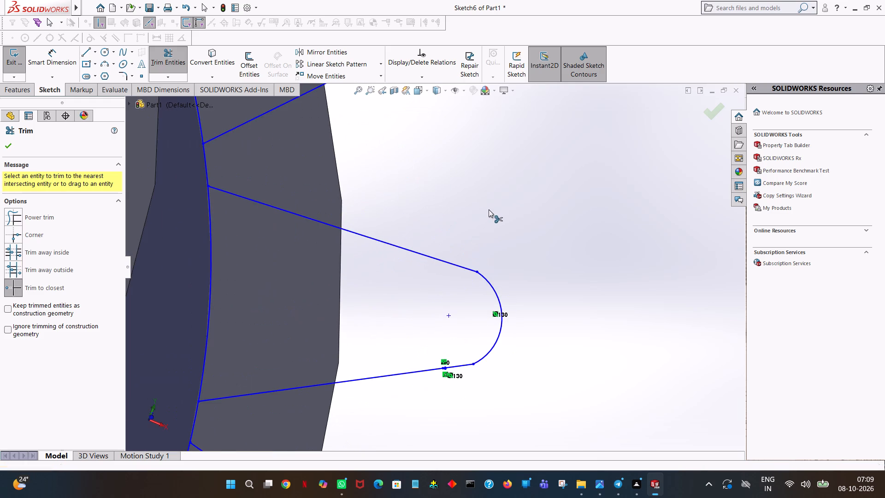
pyautogui.keyDown('ctrl'); pyautogui.scroll(-10, 449, 374); pyautogui.keyUp('ctrl')
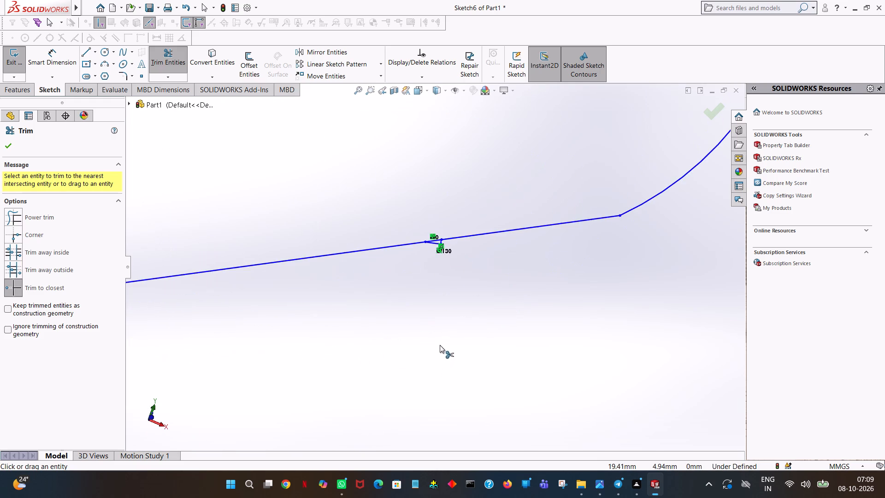
pyautogui.keyDown('ctrl'); pyautogui.scroll(-7, 449, 280); pyautogui.keyUp('ctrl')
pyautogui.click(411, 185)
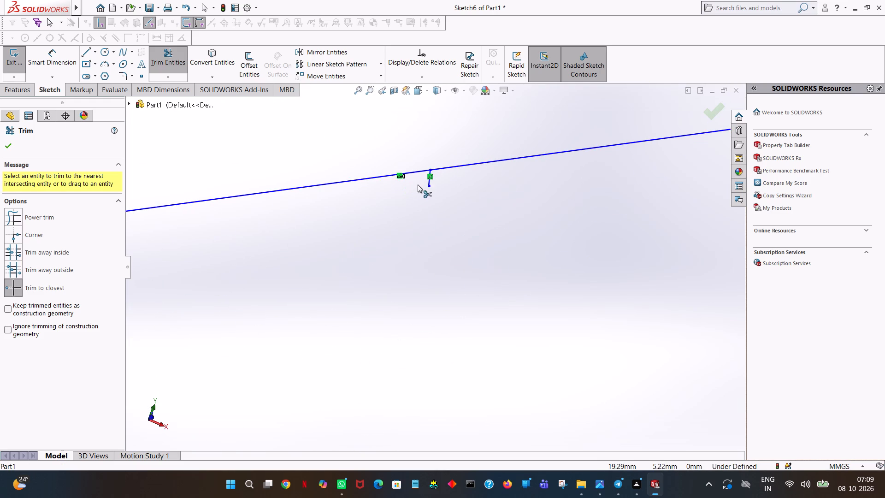
pyautogui.click(430, 184)
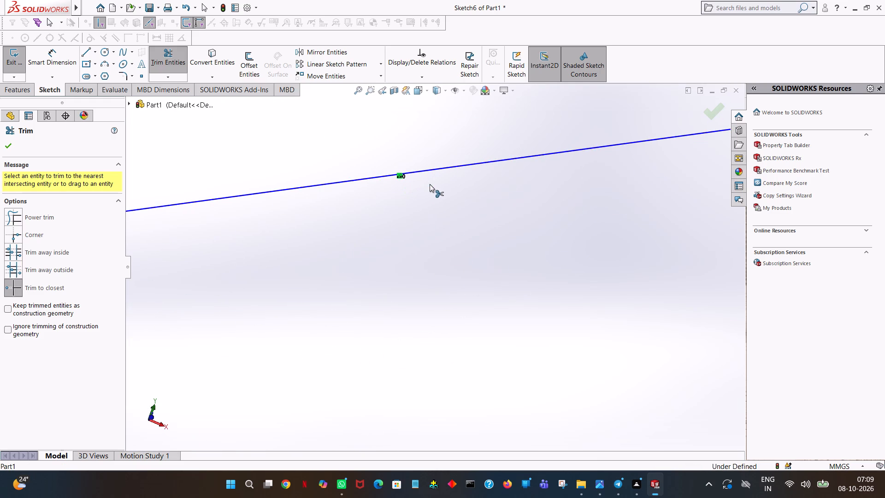
# Examine the tooth tips around the collar to find the ones that still have excess arcs and fragments.
pyautogui.keyDown('ctrl'); pyautogui.scroll(19, 430, 184); pyautogui.keyUp('ctrl')
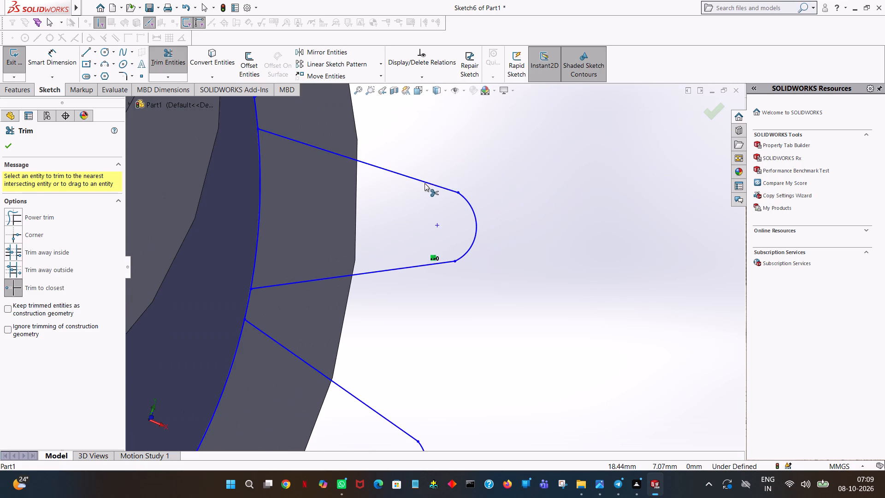
pyautogui.keyDown('ctrl'); pyautogui.scroll(6, 382, 172); pyautogui.keyUp('ctrl')
pyautogui.keyDown('ctrl'); pyautogui.scroll(-1, 384, 161); pyautogui.keyUp('ctrl')
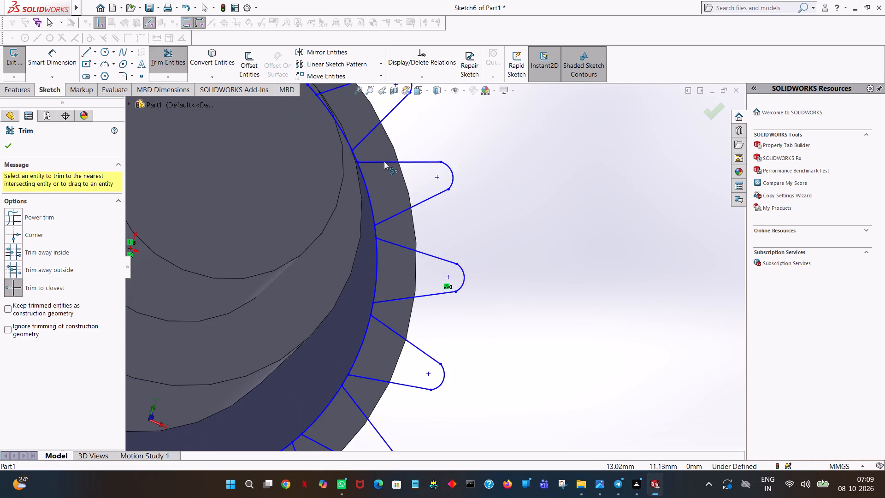
pyautogui.keyDown('ctrl'); pyautogui.scroll(-2, 384, 161); pyautogui.keyUp('ctrl')
pyautogui.keyDown('ctrl'); pyautogui.scroll(6, 389, 152); pyautogui.keyUp('ctrl')
pyautogui.keyDown('ctrl'); pyautogui.scroll(-12, 418, 168); pyautogui.keyUp('ctrl')
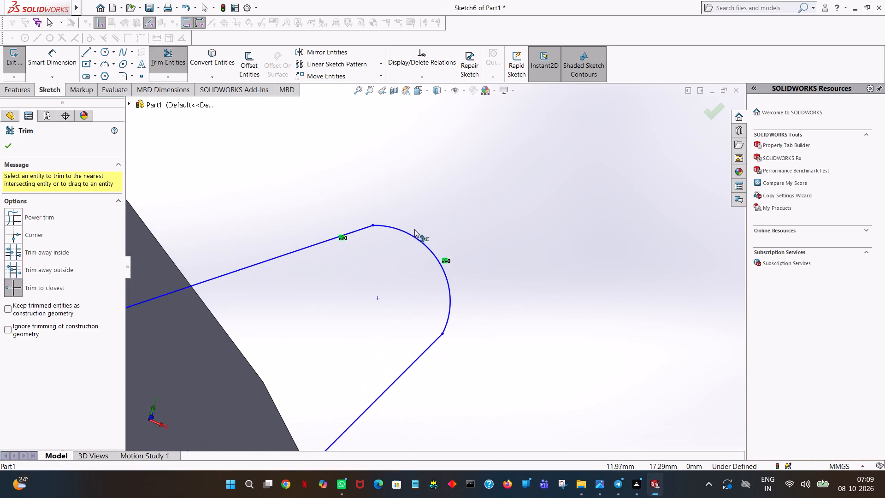
pyautogui.keyDown('ctrl'); pyautogui.scroll(-4, 356, 241); pyautogui.keyUp('ctrl')
pyautogui.keyDown('ctrl'); pyautogui.scroll(5, 390, 234); pyautogui.keyUp('ctrl')
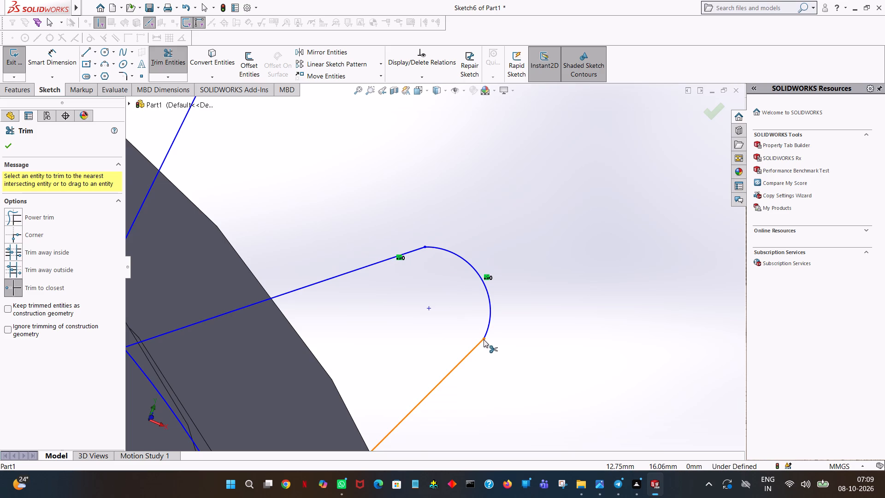
pyautogui.keyDown('ctrl'); pyautogui.scroll(-3, 456, 291); pyautogui.keyUp('ctrl')
pyautogui.keyDown('ctrl'); pyautogui.scroll(11, 456, 291); pyautogui.keyUp('ctrl')
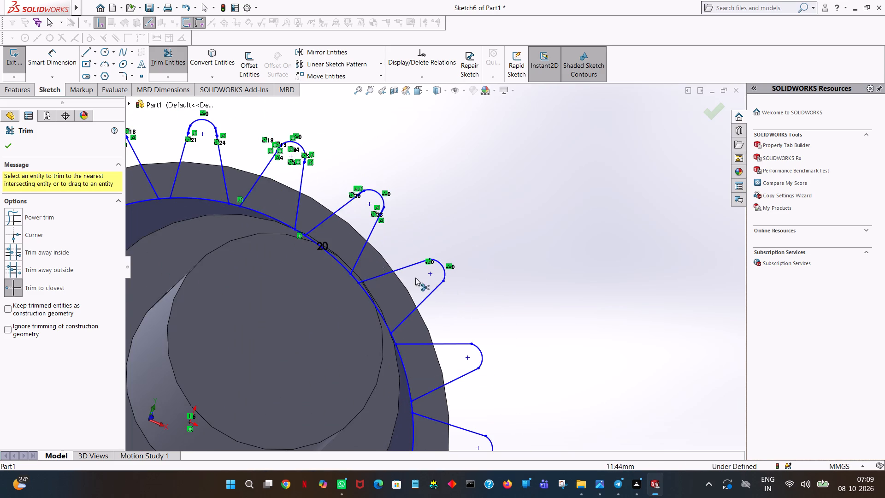
pyautogui.keyDown('ctrl'); pyautogui.scroll(5, 313, 210); pyautogui.keyUp('ctrl')
pyautogui.keyDown('ctrl'); pyautogui.scroll(-9, 372, 228); pyautogui.keyUp('ctrl')
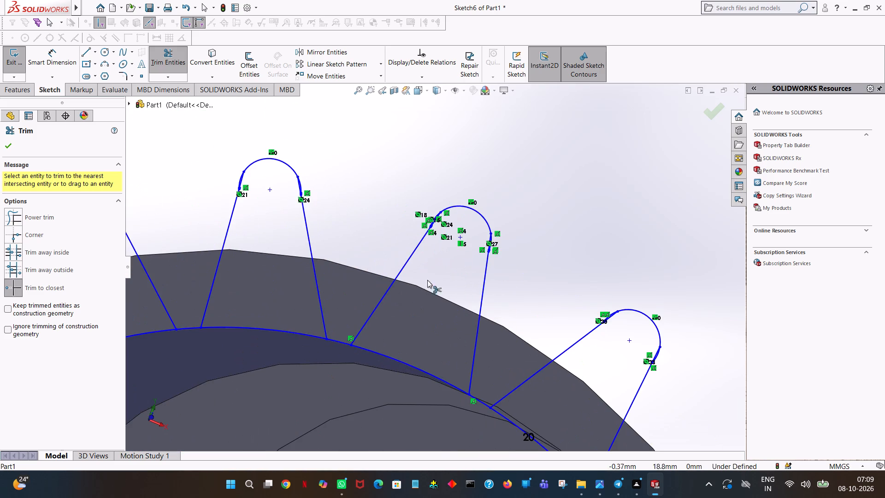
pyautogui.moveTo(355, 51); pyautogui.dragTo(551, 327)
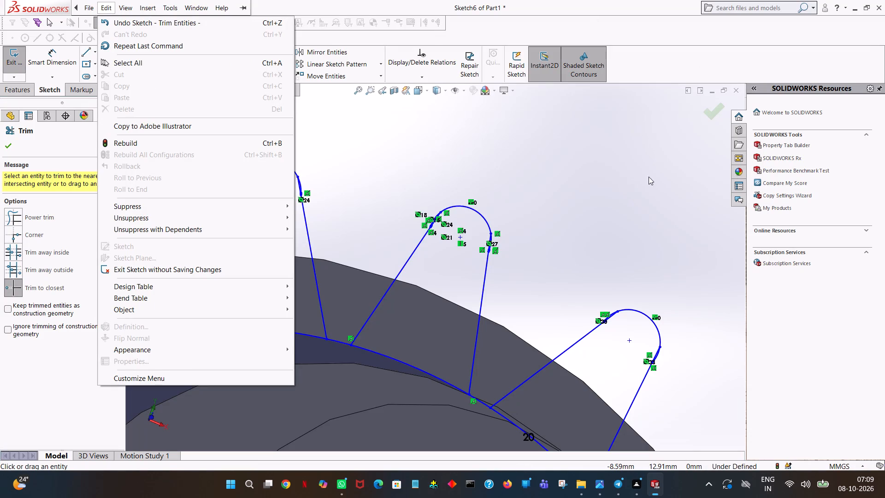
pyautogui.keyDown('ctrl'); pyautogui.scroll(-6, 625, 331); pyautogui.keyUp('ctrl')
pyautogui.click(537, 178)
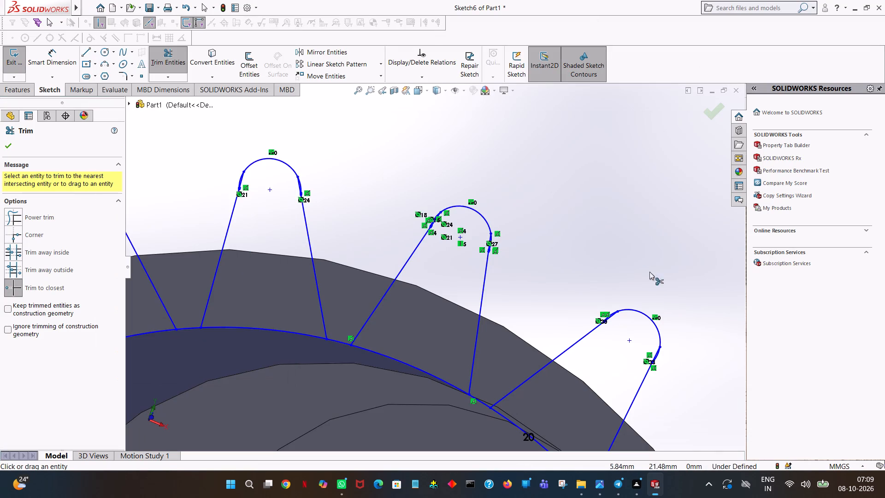
# On the next uncleaned tooth counterclockwise, trim the excess arc and the two small leftover fragments at its clockwise slanted line.
pyautogui.keyDown('ctrl'); pyautogui.scroll(-5, 655, 357); pyautogui.keyUp('ctrl')
pyautogui.keyDown('ctrl'); pyautogui.scroll(-4, 561, 327); pyautogui.keyUp('ctrl')
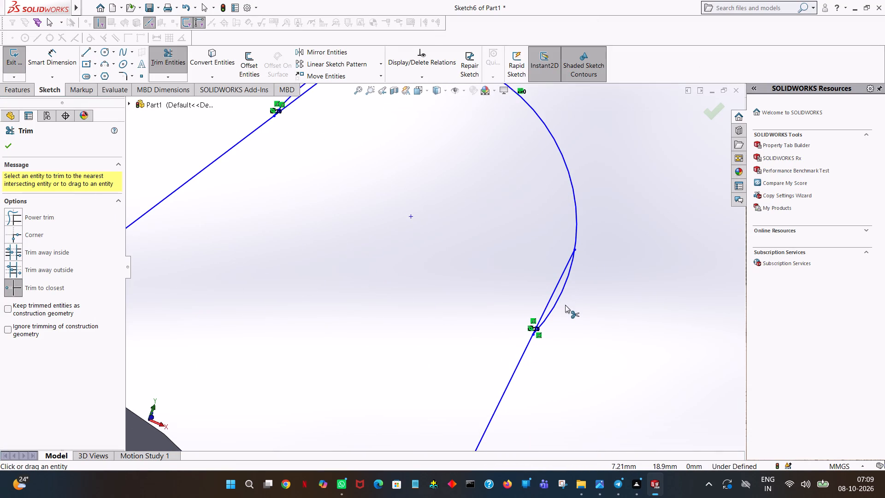
pyautogui.click(559, 297)
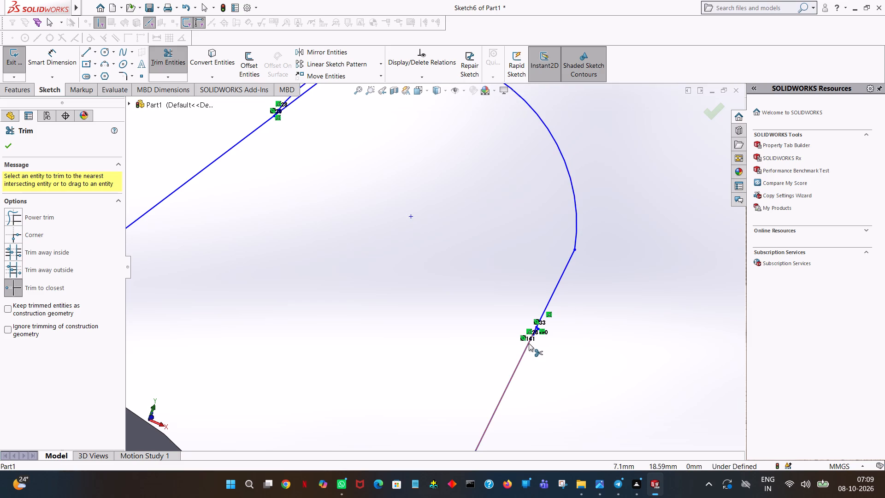
pyautogui.keyDown('ctrl'); pyautogui.scroll(-5, 529, 343); pyautogui.keyUp('ctrl')
pyautogui.keyDown('ctrl'); pyautogui.scroll(-4, 527, 296); pyautogui.keyUp('ctrl')
pyautogui.keyDown('ctrl'); pyautogui.scroll(-4, 490, 257); pyautogui.keyUp('ctrl')
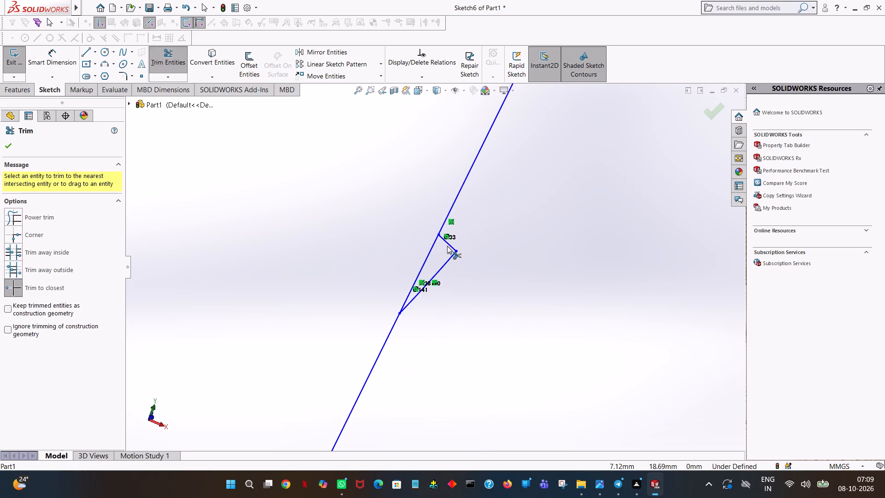
pyautogui.click(447, 246)
pyautogui.click(451, 260)
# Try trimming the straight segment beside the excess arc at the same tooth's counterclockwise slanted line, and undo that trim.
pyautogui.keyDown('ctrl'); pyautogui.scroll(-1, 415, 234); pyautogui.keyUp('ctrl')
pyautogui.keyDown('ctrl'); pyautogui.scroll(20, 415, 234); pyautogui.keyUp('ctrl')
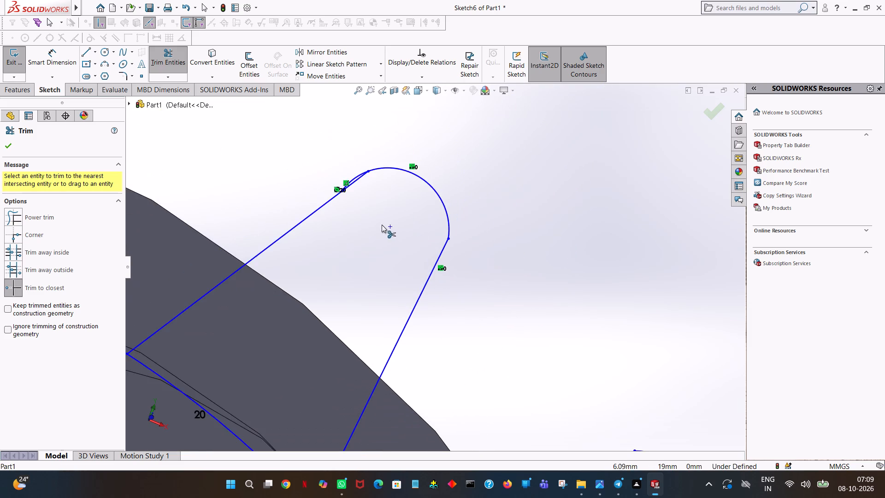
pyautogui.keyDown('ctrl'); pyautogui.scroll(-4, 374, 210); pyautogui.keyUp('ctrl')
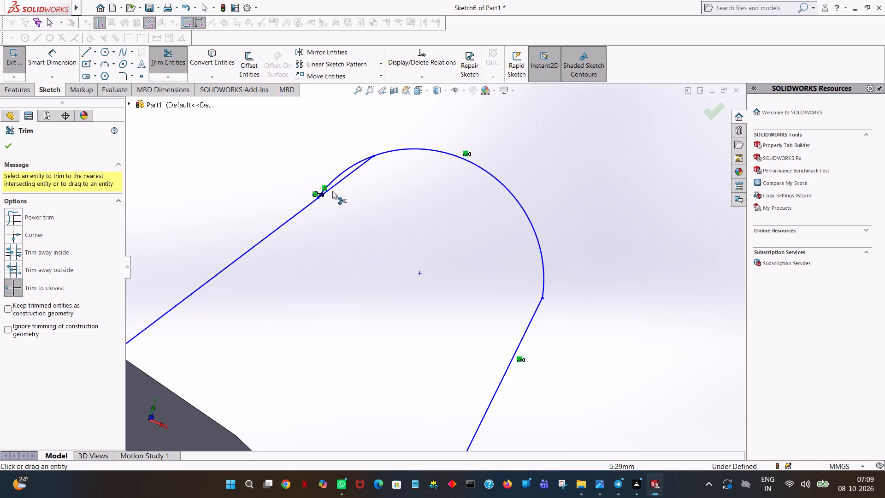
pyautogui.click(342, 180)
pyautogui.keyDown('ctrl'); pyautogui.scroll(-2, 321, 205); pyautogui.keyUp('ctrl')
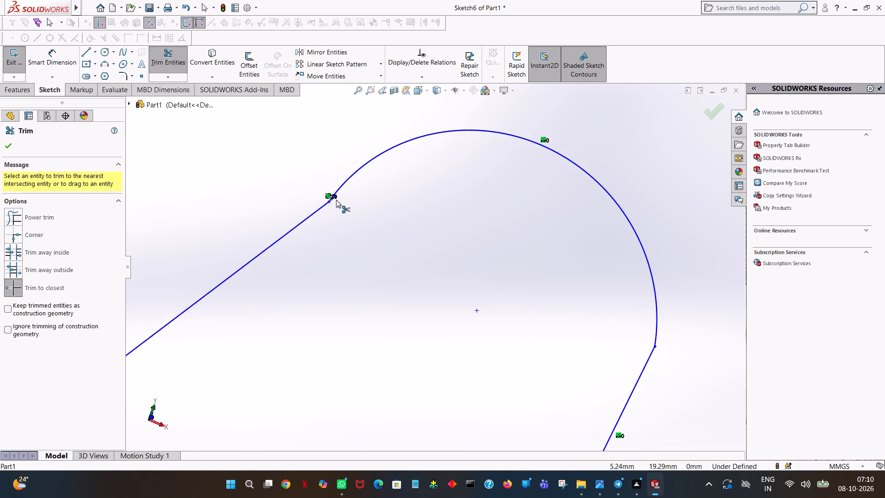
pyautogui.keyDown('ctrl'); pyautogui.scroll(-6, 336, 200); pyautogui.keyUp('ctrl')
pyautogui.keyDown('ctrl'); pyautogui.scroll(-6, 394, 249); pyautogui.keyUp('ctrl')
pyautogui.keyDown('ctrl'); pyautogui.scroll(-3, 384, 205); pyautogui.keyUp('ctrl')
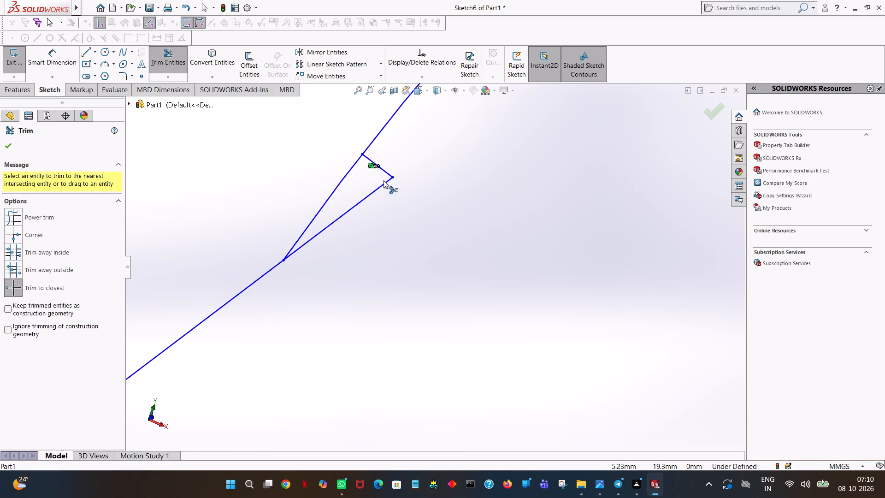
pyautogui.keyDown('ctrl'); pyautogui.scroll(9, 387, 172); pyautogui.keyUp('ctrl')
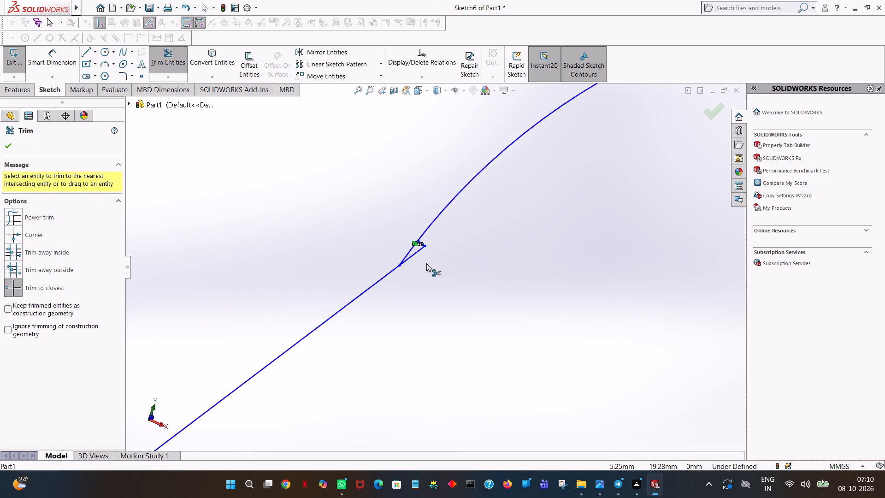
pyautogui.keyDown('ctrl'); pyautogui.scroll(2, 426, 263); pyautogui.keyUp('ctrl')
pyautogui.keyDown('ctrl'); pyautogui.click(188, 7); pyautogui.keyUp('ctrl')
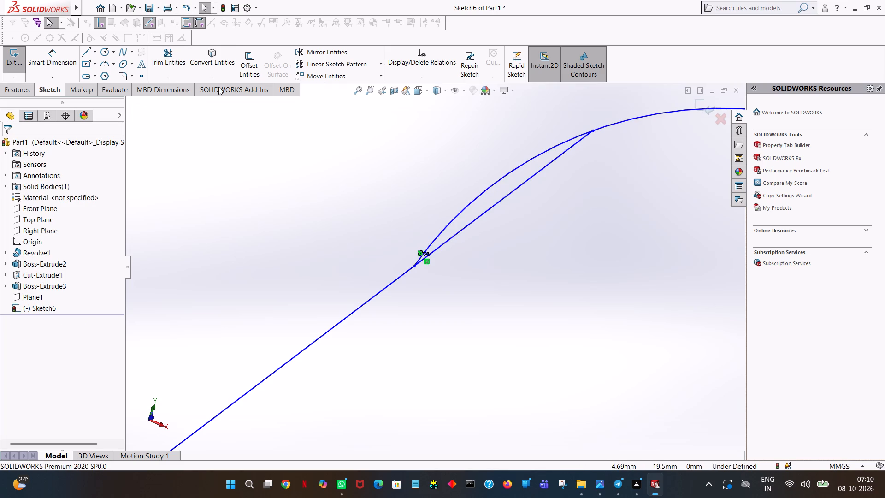
# Trim the excess arc and leftover fragments at this tooth's counterclockwise slanted line, keeping the straight line up to the rounded tip.
pyautogui.keyDown('ctrl'); pyautogui.click(168, 53); pyautogui.keyUp('ctrl')
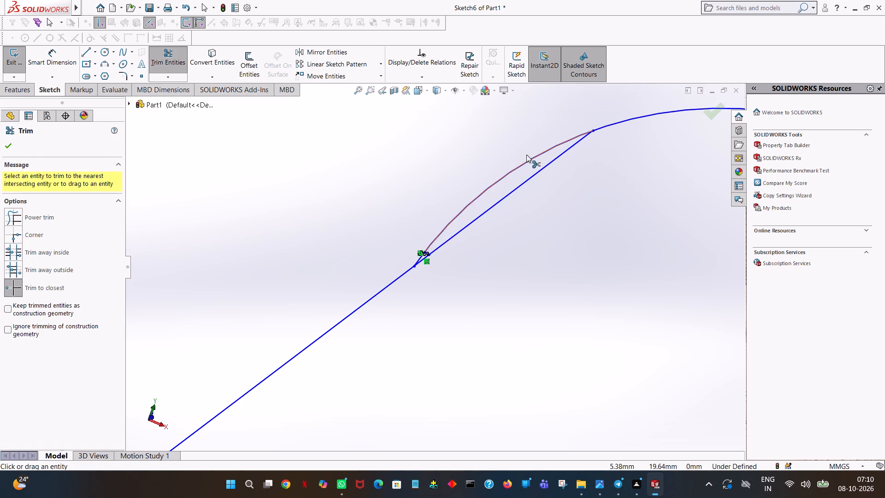
pyautogui.click(531, 159)
pyautogui.click(417, 260)
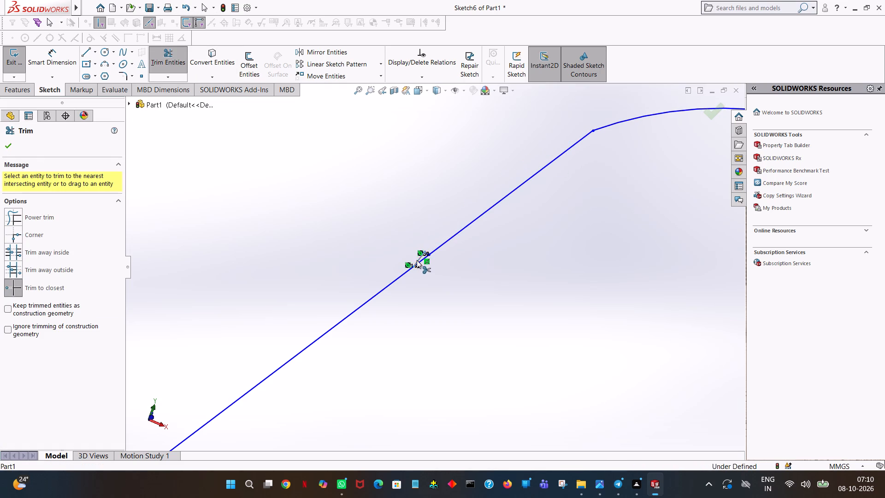
pyautogui.click(424, 250)
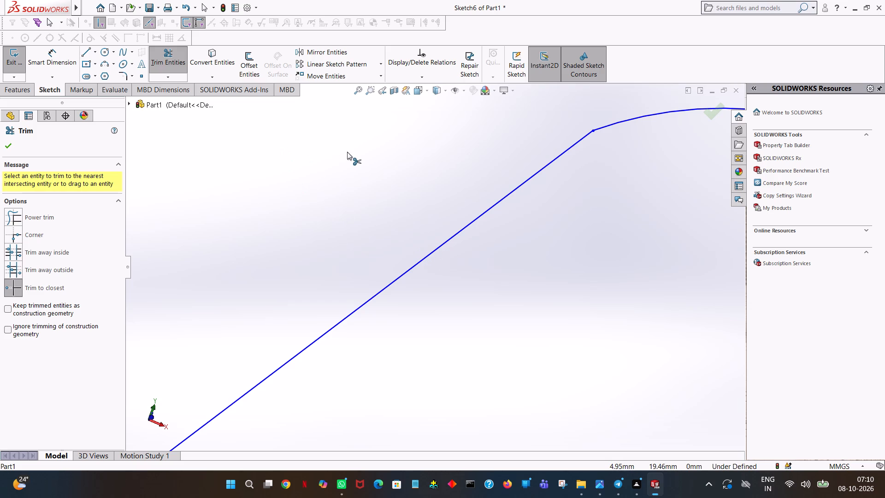
# On the next tooth counterclockwise, trim the excess arc at its clockwise slanted line.
pyautogui.keyDown('ctrl'); pyautogui.scroll(-4, 348, 148); pyautogui.keyUp('ctrl')
pyautogui.keyDown('ctrl'); pyautogui.scroll(10, 348, 148); pyautogui.keyUp('ctrl')
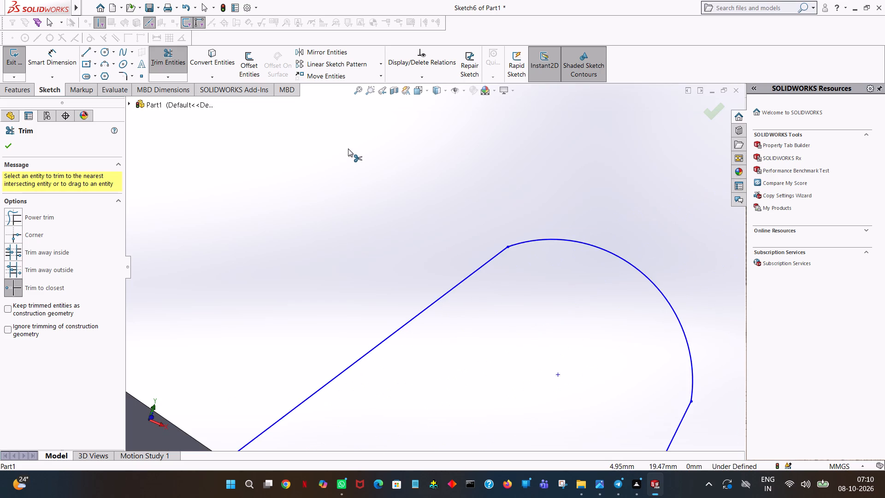
pyautogui.keyDown('ctrl'); pyautogui.scroll(7, 348, 148); pyautogui.keyUp('ctrl')
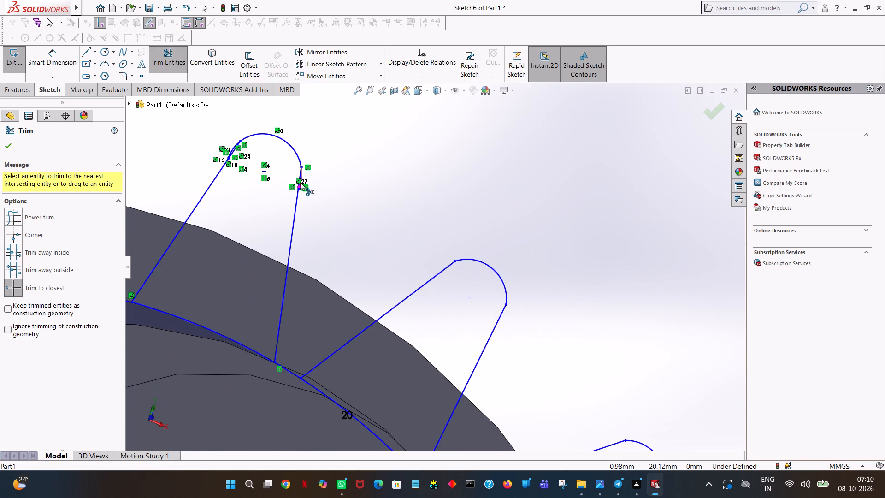
pyautogui.keyDown('ctrl'); pyautogui.scroll(-8, 300, 182); pyautogui.keyUp('ctrl')
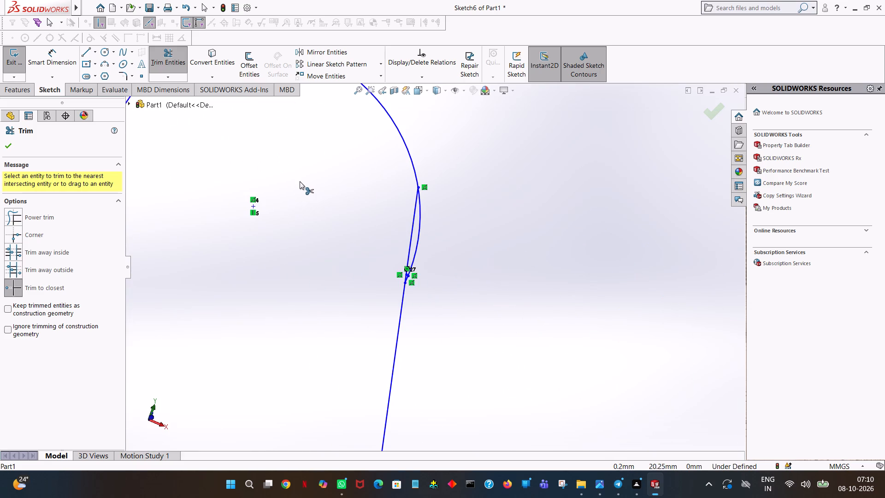
pyautogui.click(420, 221)
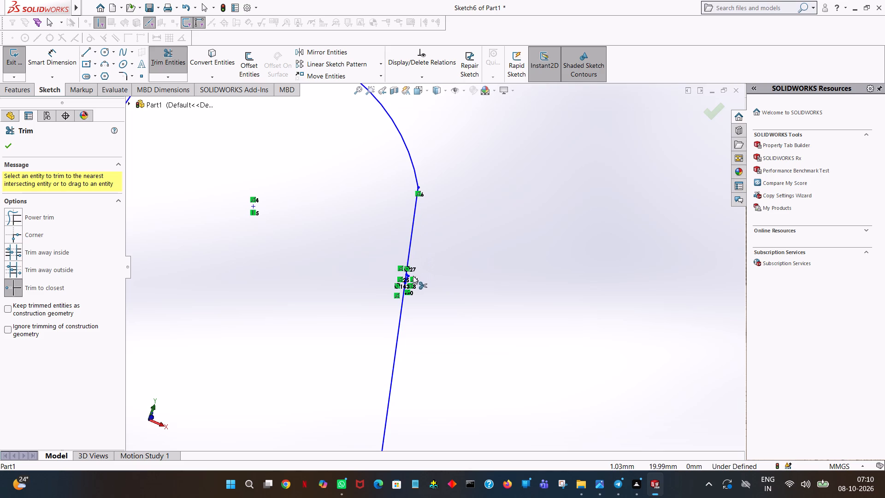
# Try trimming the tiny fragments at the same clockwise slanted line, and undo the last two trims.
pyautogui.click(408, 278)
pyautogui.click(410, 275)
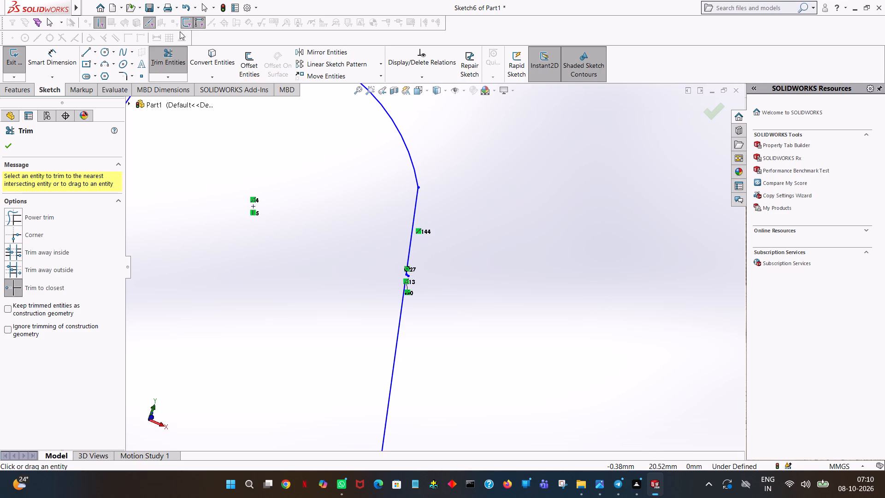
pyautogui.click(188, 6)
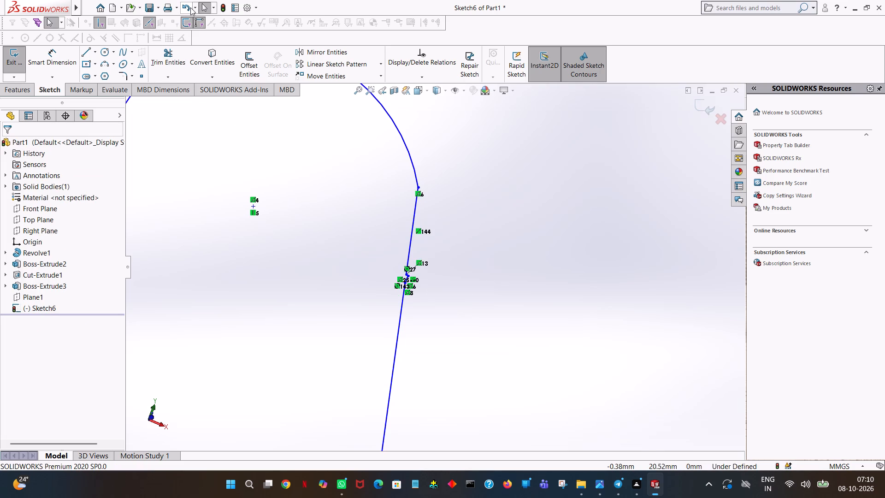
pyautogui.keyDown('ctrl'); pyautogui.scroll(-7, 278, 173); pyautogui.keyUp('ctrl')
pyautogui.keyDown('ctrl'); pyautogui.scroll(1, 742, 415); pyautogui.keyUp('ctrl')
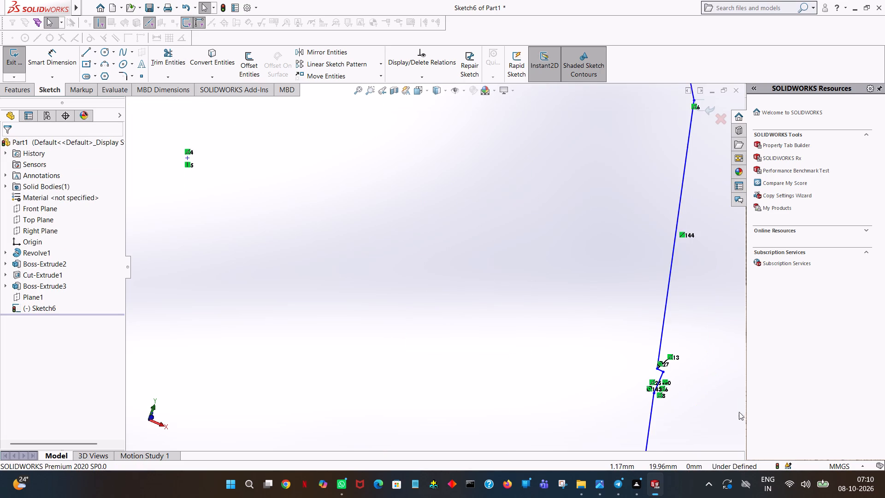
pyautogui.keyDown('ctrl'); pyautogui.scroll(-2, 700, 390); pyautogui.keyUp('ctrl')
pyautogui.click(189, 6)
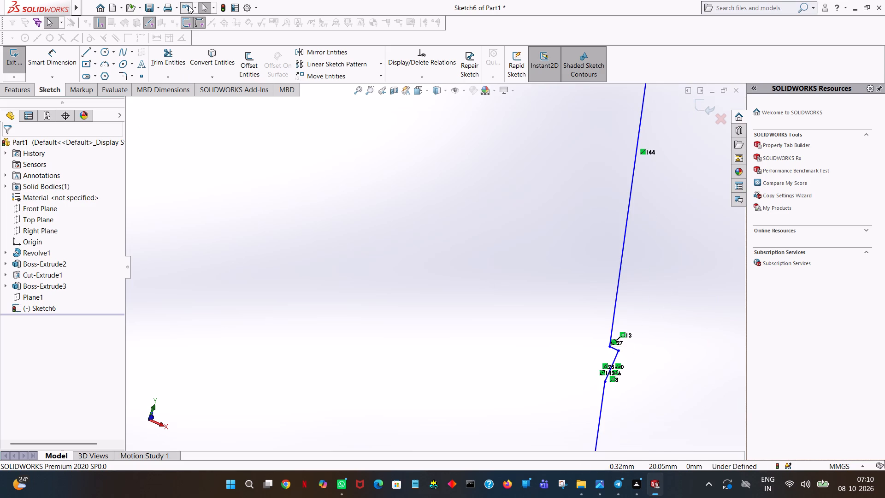
# Trim the two small leftover fragments at this tooth's clockwise slanted line, keeping the straight line continuous.
pyautogui.click(169, 56)
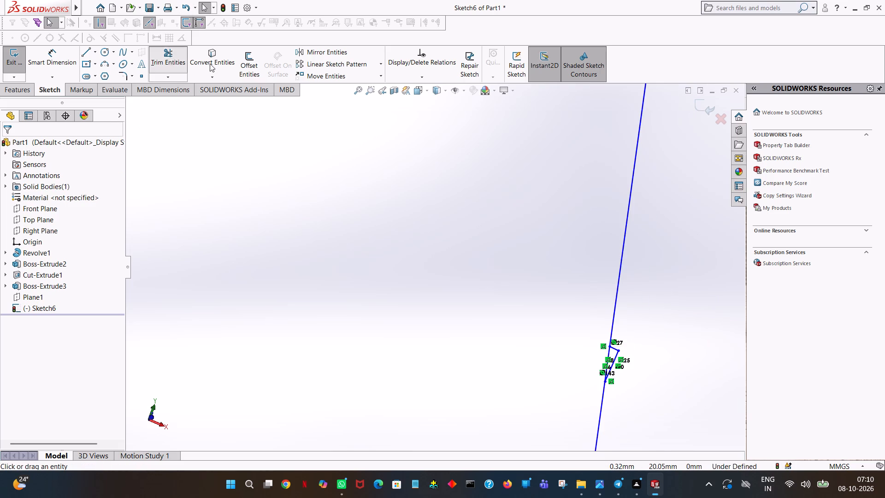
pyautogui.click(616, 354)
pyautogui.click(617, 350)
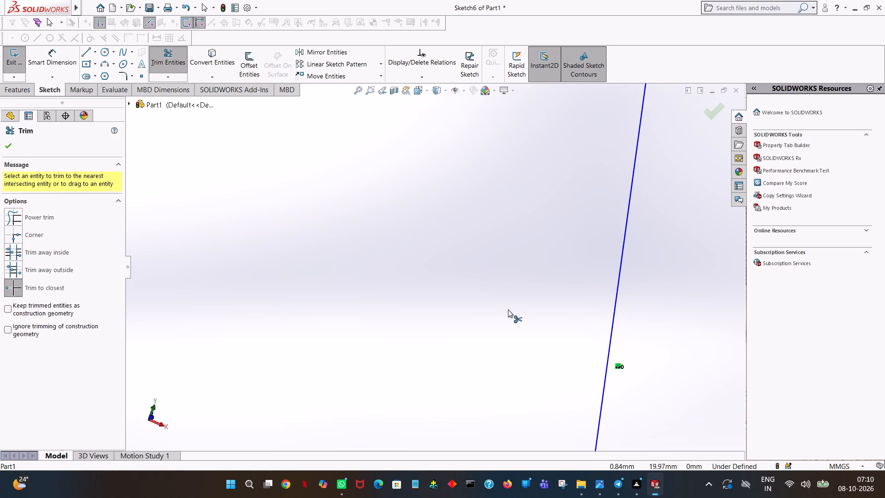
# Trim the excess arc and small leftover fragments at this tooth's counterclockwise slanted line, undoing the accidental trim of the straight line.
pyautogui.keyDown('ctrl'); pyautogui.scroll(-3, 508, 309); pyautogui.keyUp('ctrl')
pyautogui.keyDown('ctrl'); pyautogui.scroll(11, 508, 309); pyautogui.keyUp('ctrl')
pyautogui.keyDown('ctrl'); pyautogui.scroll(1, 114, 178); pyautogui.keyUp('ctrl')
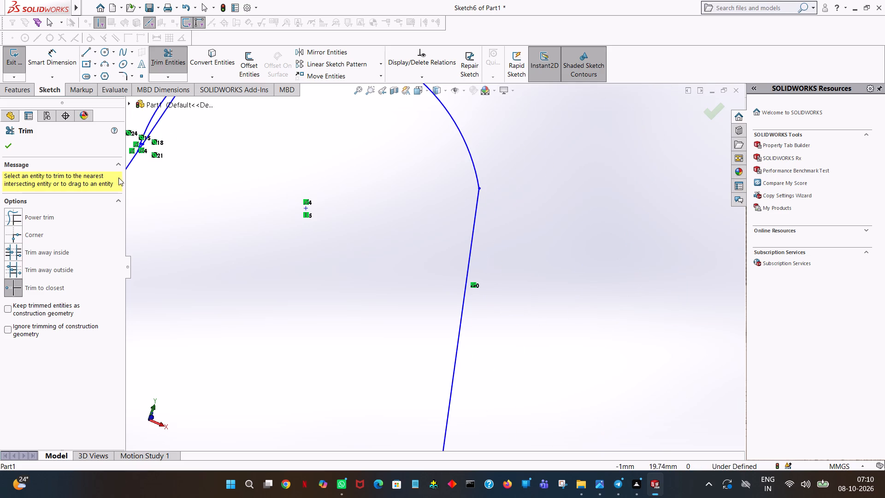
pyautogui.keyDown('ctrl'); pyautogui.scroll(4, 178, 148); pyautogui.keyUp('ctrl')
pyautogui.keyDown('ctrl'); pyautogui.scroll(-8, 300, 208); pyautogui.keyUp('ctrl')
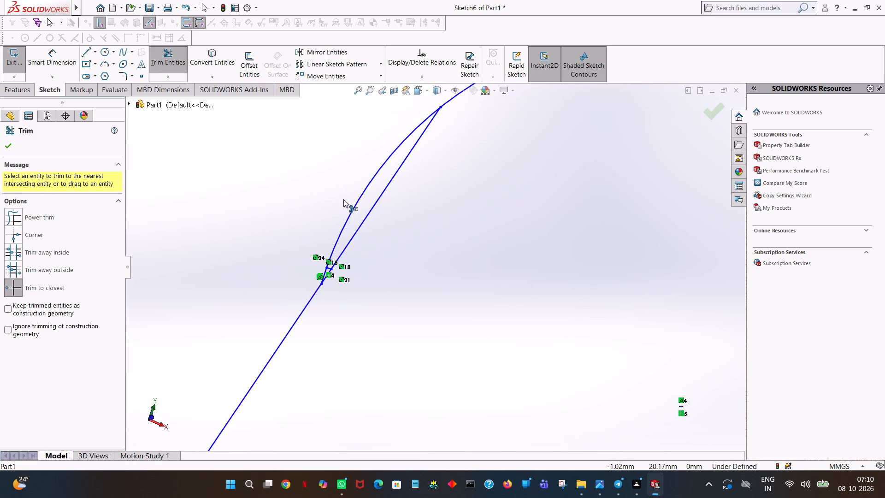
pyautogui.click(350, 214)
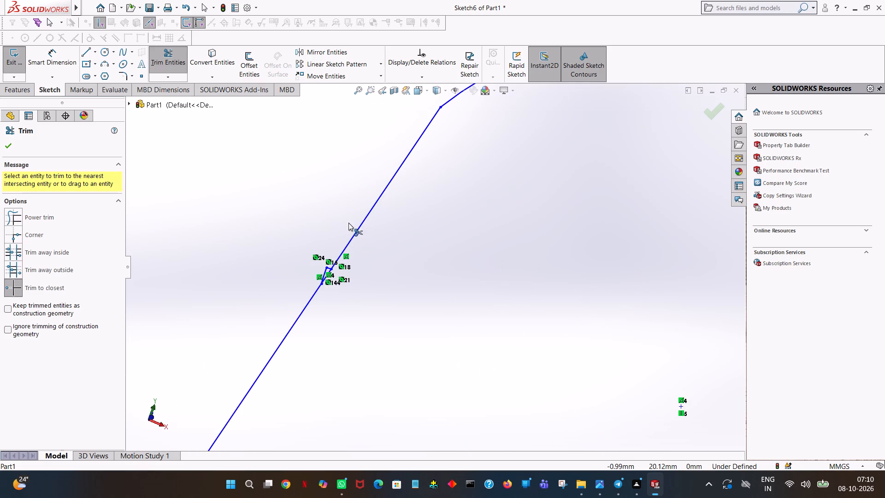
pyautogui.click(326, 271)
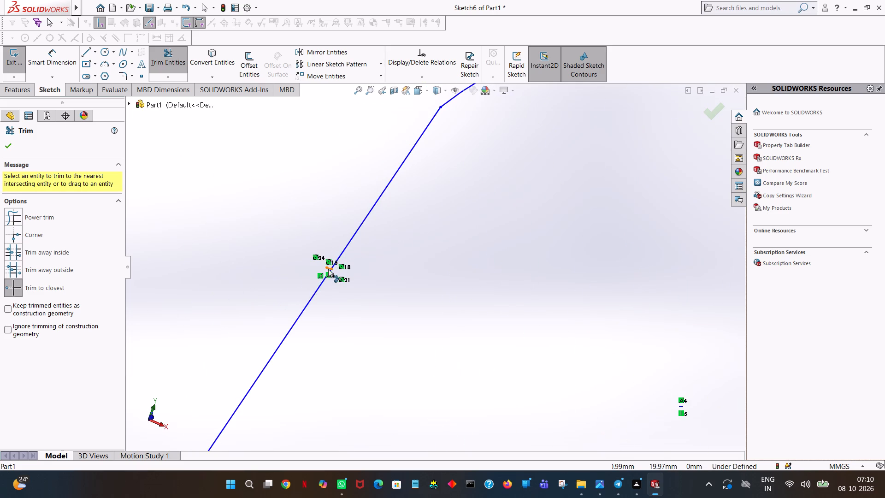
pyautogui.click(328, 269)
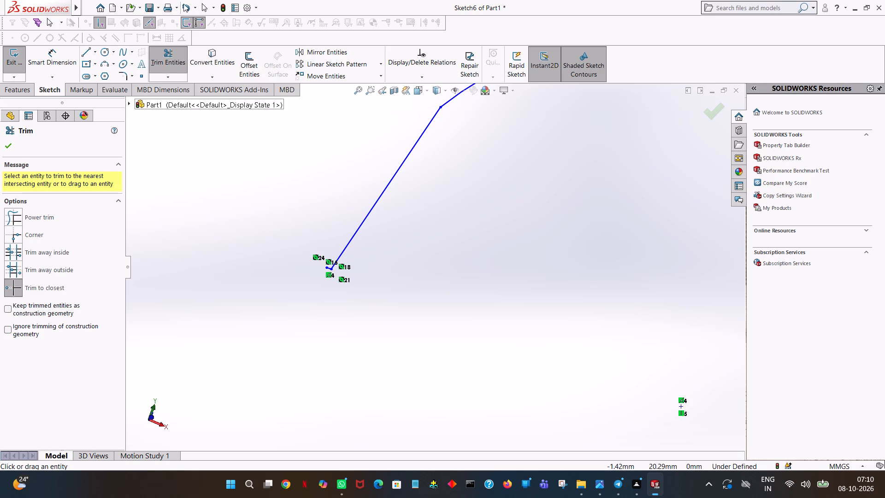
pyautogui.click(185, 5)
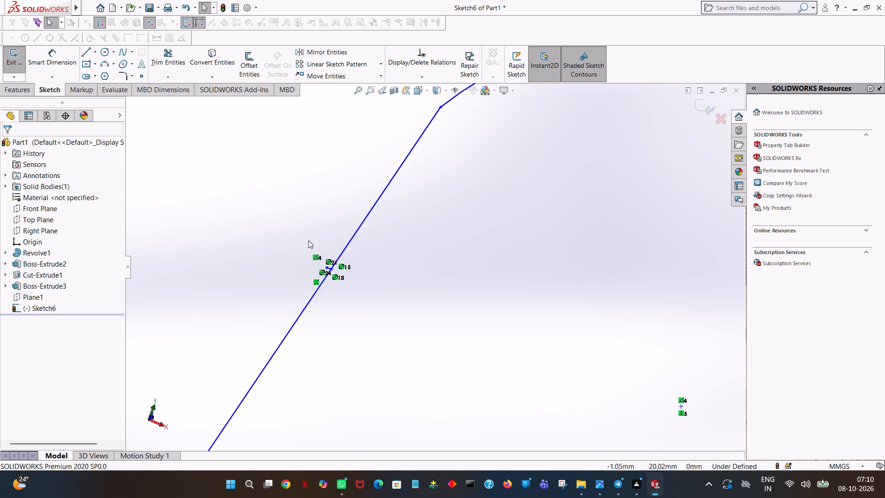
pyautogui.click(167, 52)
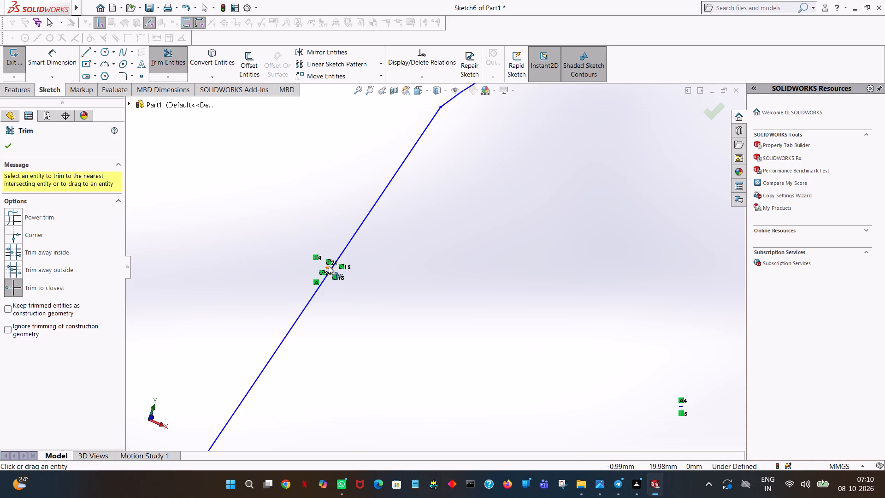
pyautogui.click(329, 266)
# On the next tooth counterclockwise, trim the excess arc and leftover fragments at its clockwise slanted line.
pyautogui.keyDown('ctrl'); pyautogui.scroll(-3, 248, 251); pyautogui.keyUp('ctrl')
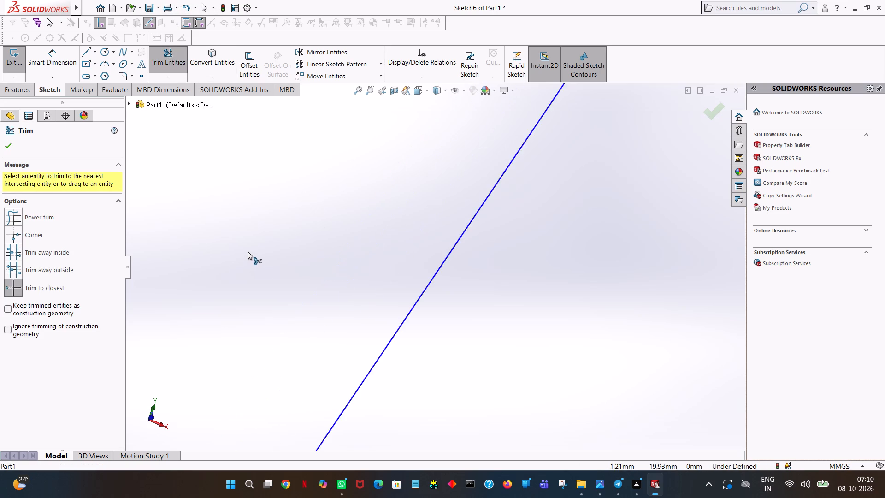
pyautogui.keyDown('ctrl'); pyautogui.scroll(16, 248, 251); pyautogui.keyUp('ctrl')
pyautogui.keyDown('ctrl'); pyautogui.scroll(-2, 248, 240); pyautogui.keyUp('ctrl')
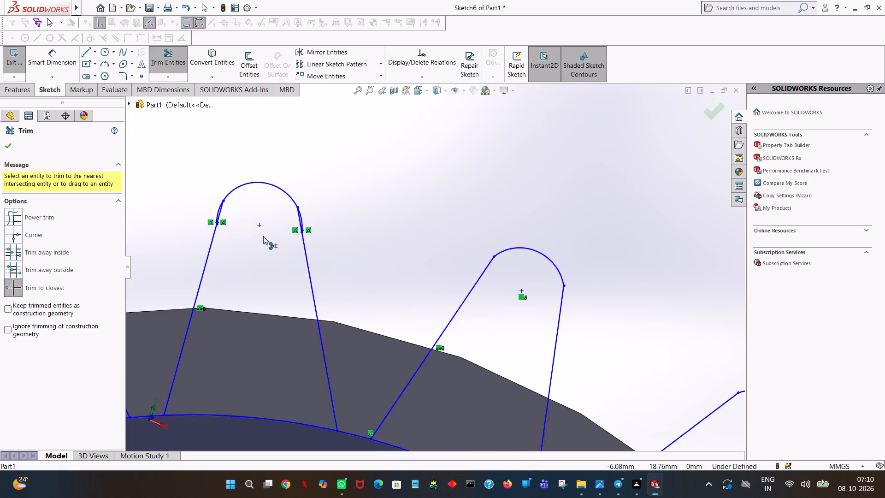
pyautogui.keyDown('ctrl'); pyautogui.scroll(-6, 263, 236); pyautogui.keyUp('ctrl')
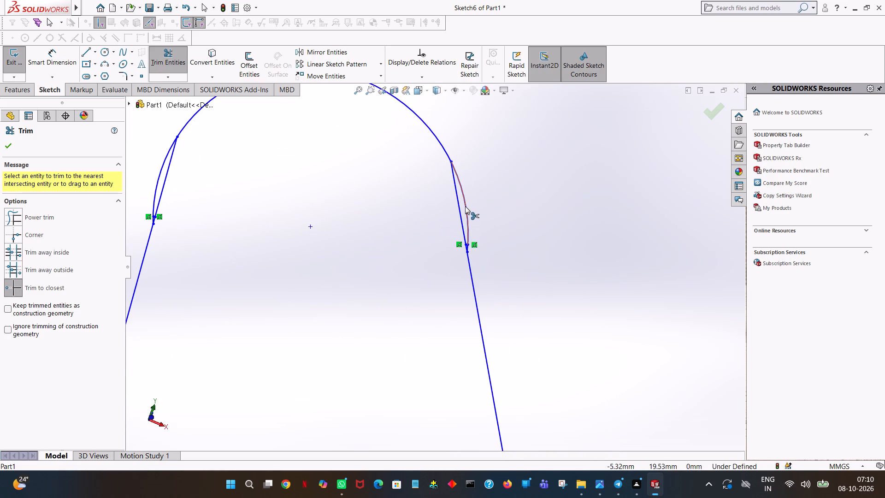
pyautogui.click(465, 206)
pyautogui.click(469, 247)
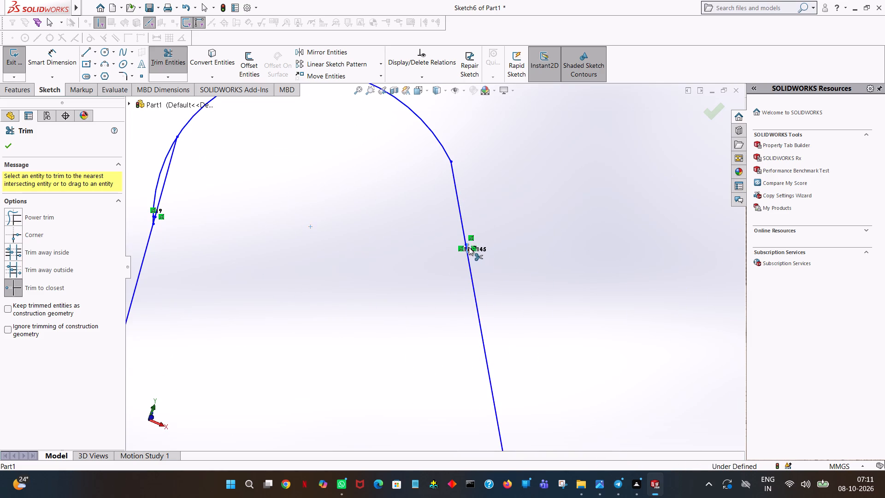
pyautogui.click(469, 243)
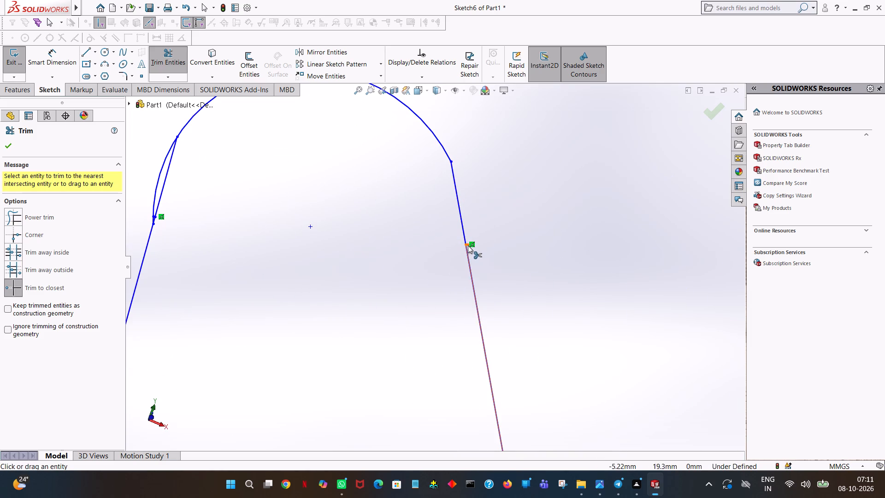
pyautogui.click(468, 243)
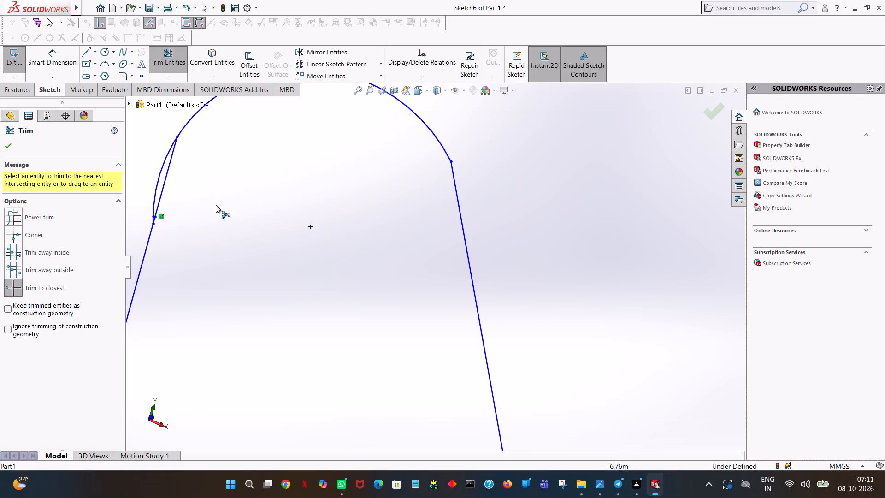
# Trim the excess arc and two leftover fragments at the same tooth's counterclockwise slanted line.
pyautogui.click(157, 181)
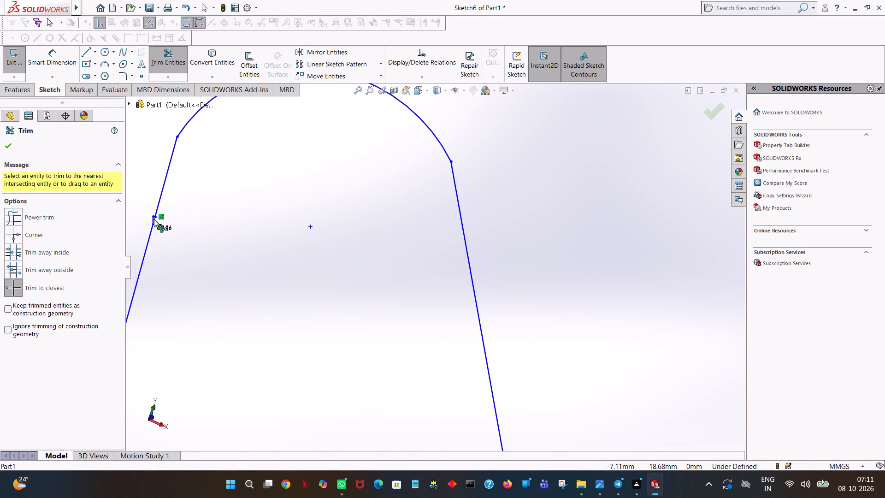
pyautogui.keyDown('ctrl'); pyautogui.scroll(-5, 152, 219); pyautogui.keyUp('ctrl')
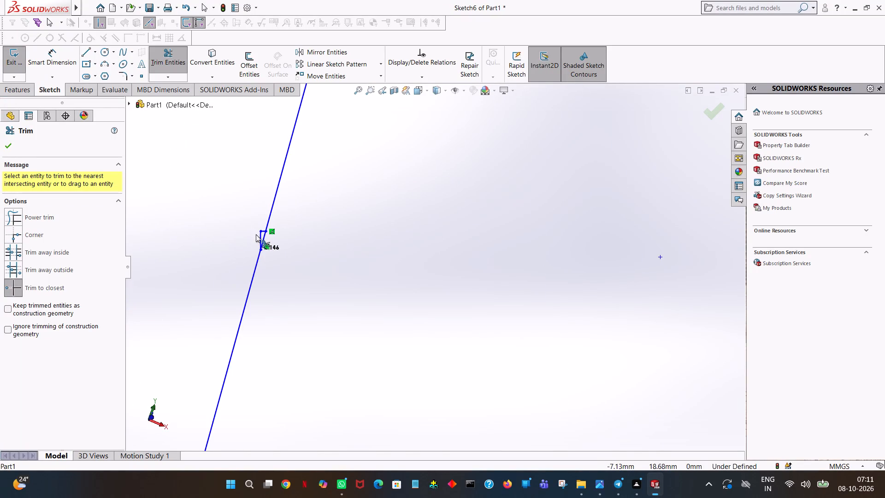
pyautogui.click(261, 236)
pyautogui.click(261, 232)
# On the next tooth counterclockwise, trim the excess arc and fragments at its clockwise slanted line, undoing the accidental trim of the straight line.
pyautogui.keyDown('ctrl'); pyautogui.scroll(-1, 246, 235); pyautogui.keyUp('ctrl')
pyautogui.keyDown('ctrl'); pyautogui.scroll(10, 246, 235); pyautogui.keyUp('ctrl')
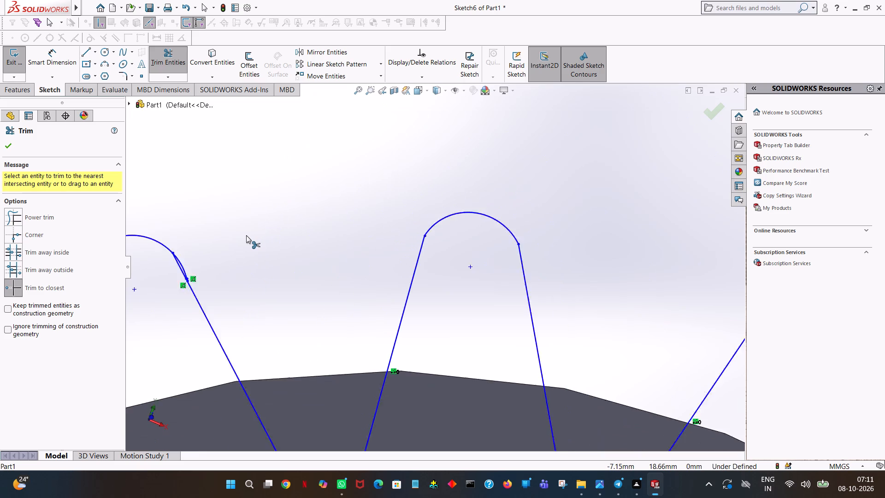
pyautogui.keyDown('ctrl'); pyautogui.scroll(4, 246, 235); pyautogui.keyUp('ctrl')
pyautogui.keyDown('ctrl'); pyautogui.scroll(-6, 246, 254); pyautogui.keyUp('ctrl')
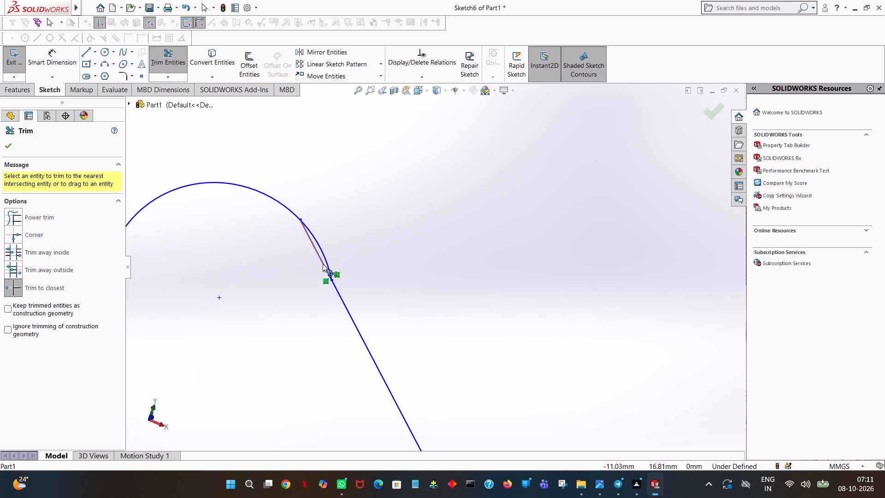
pyautogui.click(325, 262)
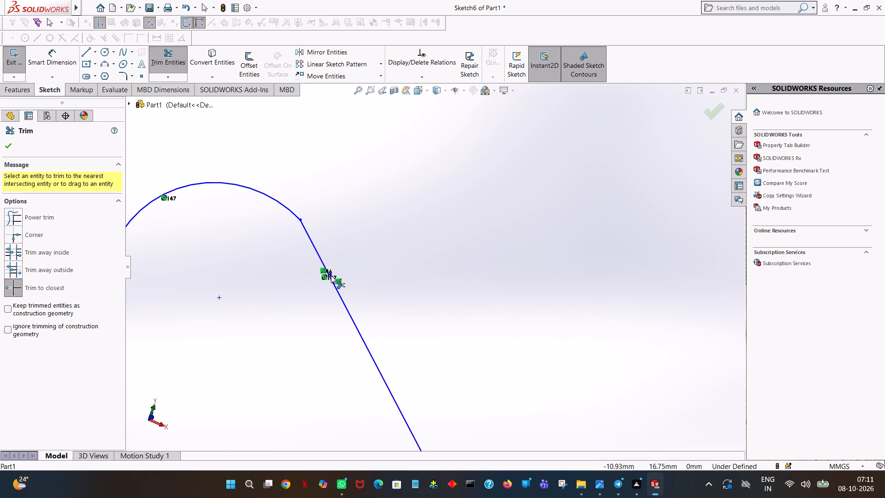
pyautogui.keyDown('ctrl'); pyautogui.scroll(-7, 331, 278); pyautogui.keyUp('ctrl')
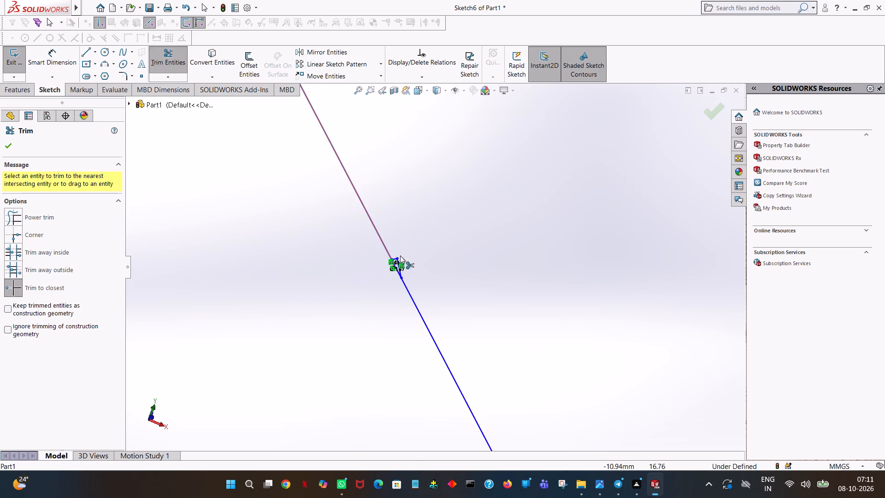
pyautogui.click(397, 260)
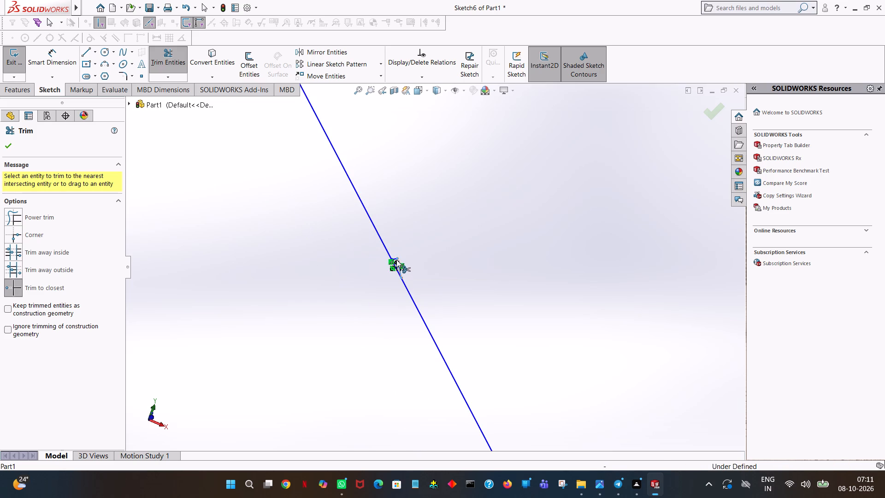
pyautogui.click(394, 260)
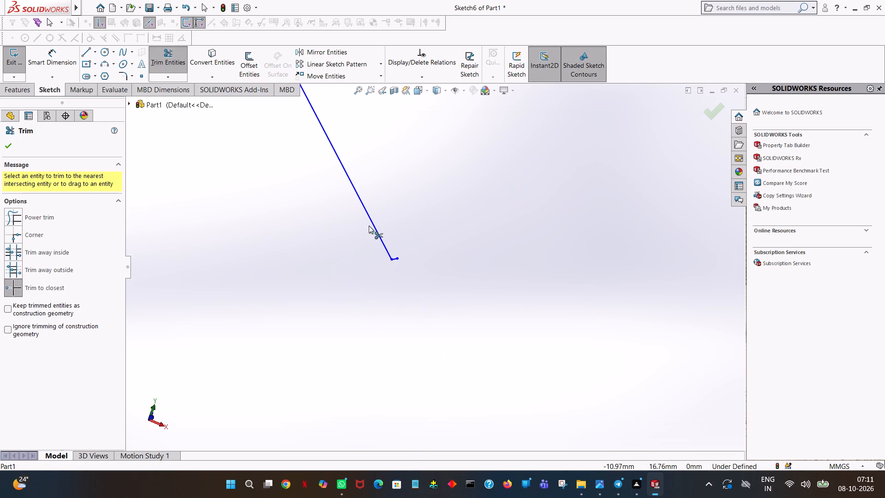
pyautogui.click(183, 3)
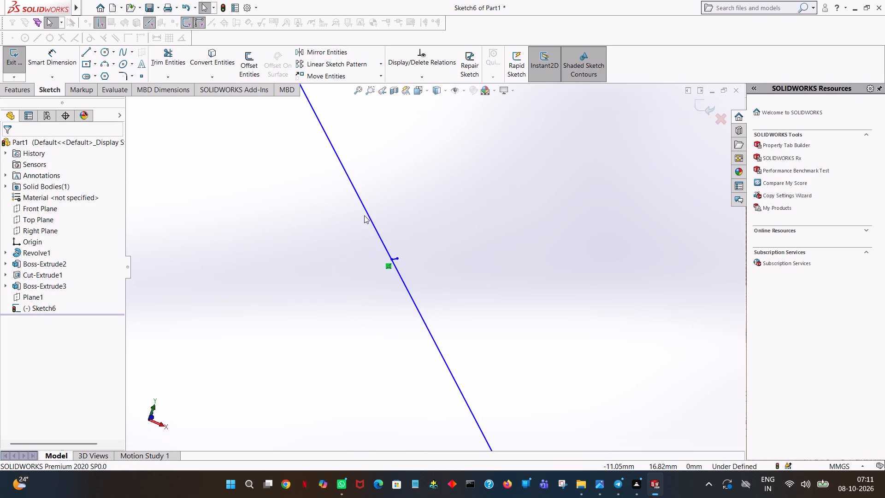
pyautogui.click(168, 61)
pyautogui.click(396, 258)
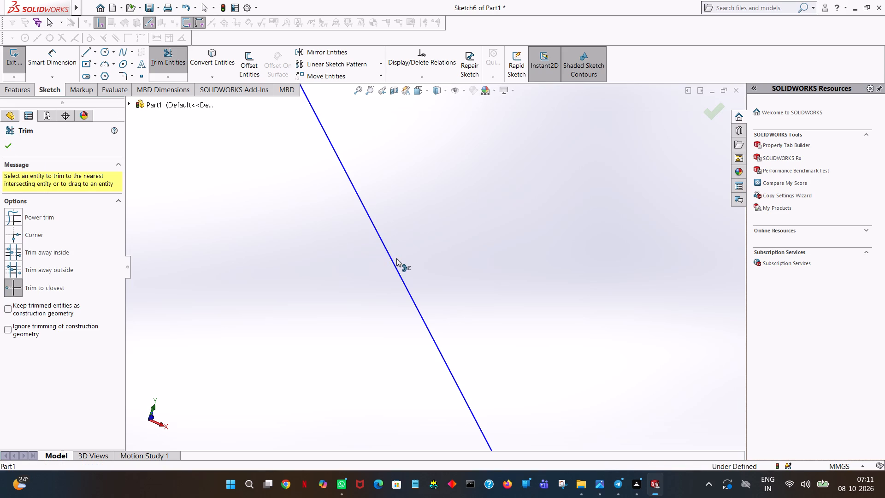
# Trim the excess arc and leftover fragments at this tooth's counterclockwise line, keeping the straight line up to the rounded tip.
pyautogui.keyDown('ctrl'); pyautogui.scroll(-6, 397, 259); pyautogui.keyUp('ctrl')
pyautogui.keyDown('ctrl'); pyautogui.scroll(15, 397, 259); pyautogui.keyUp('ctrl')
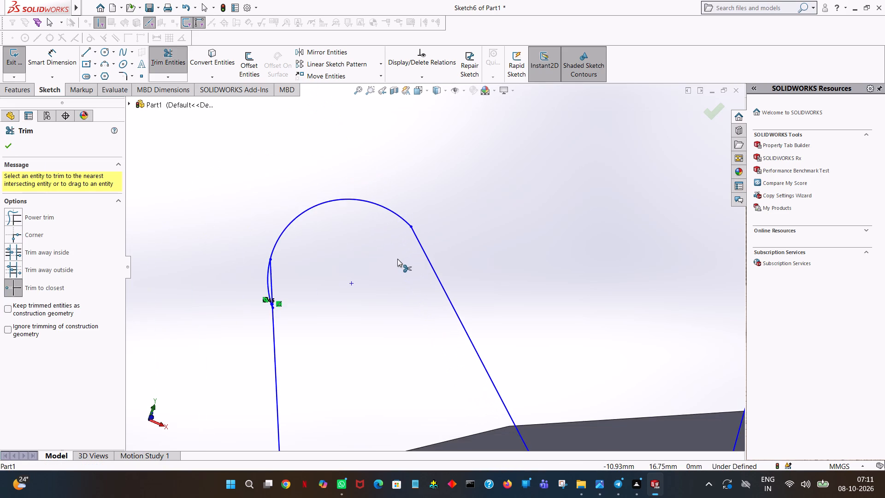
pyautogui.keyDown('ctrl'); pyautogui.scroll(-5, 345, 319); pyautogui.keyUp('ctrl')
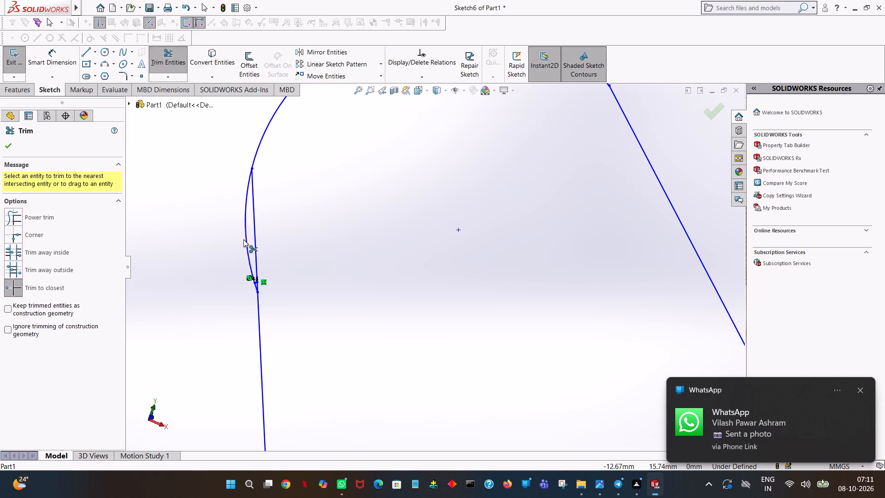
pyautogui.click(246, 246)
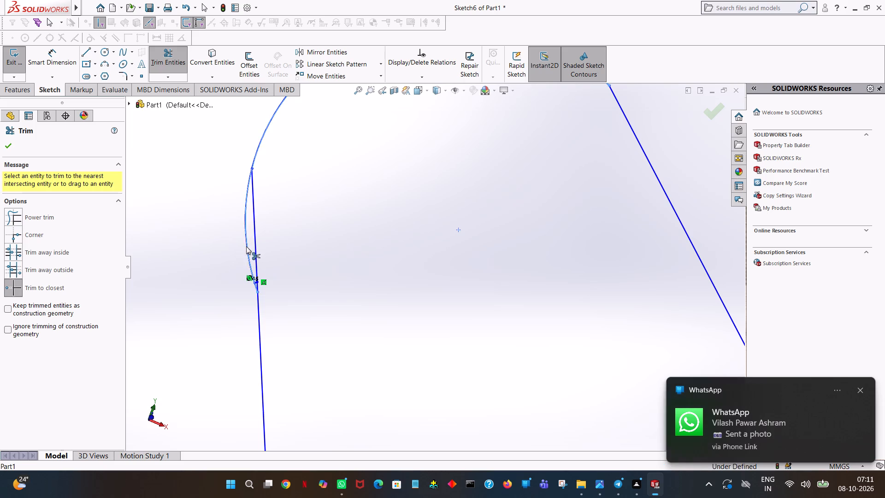
pyautogui.click(254, 287)
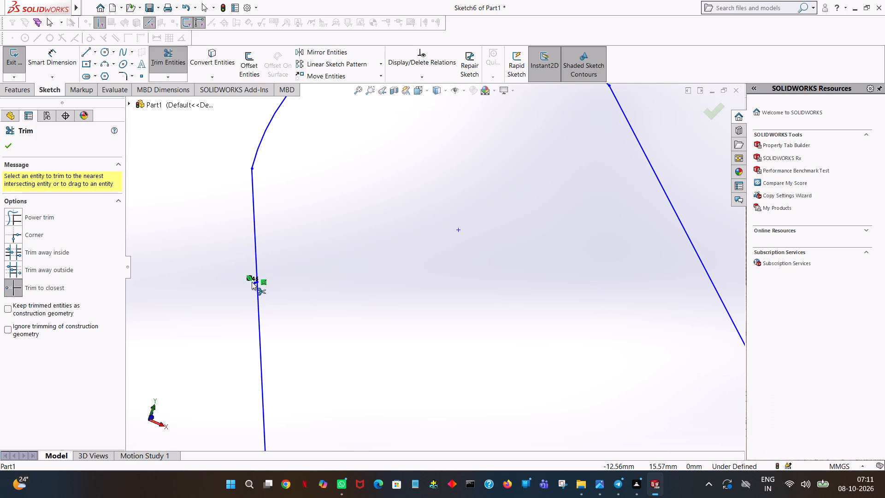
pyautogui.click(254, 284)
# On the next tooth counterclockwise, trim the excess arc and two leftover fragments at its clockwise slanted line.
pyautogui.keyDown('ctrl'); pyautogui.scroll(-2, 203, 251); pyautogui.keyUp('ctrl')
pyautogui.keyDown('ctrl'); pyautogui.scroll(12, 203, 251); pyautogui.keyUp('ctrl')
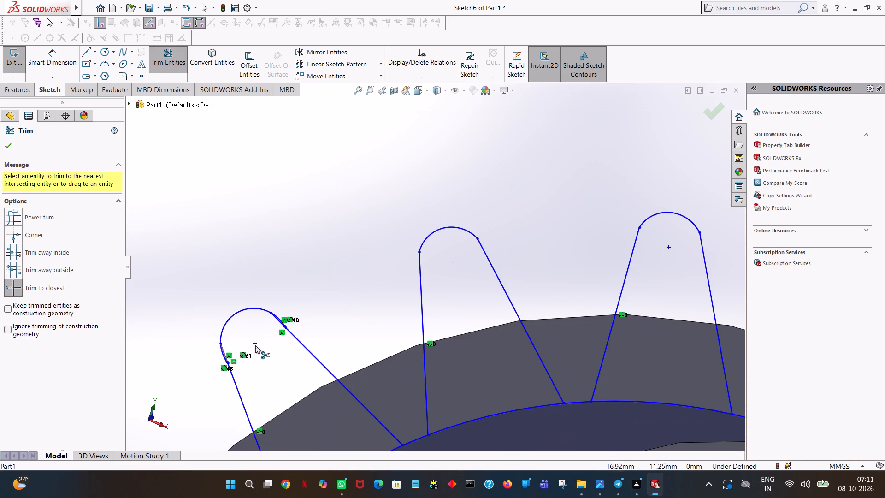
pyautogui.keyDown('ctrl'); pyautogui.scroll(-3, 282, 329); pyautogui.keyUp('ctrl')
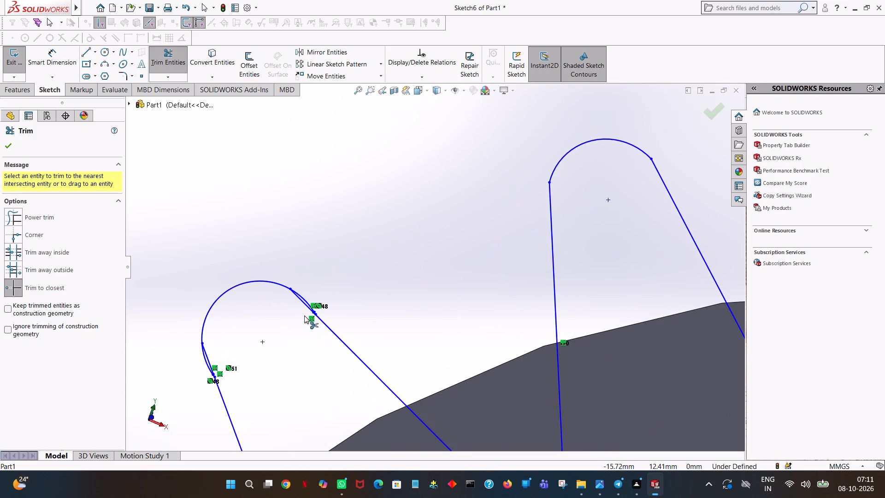
pyautogui.keyDown('ctrl'); pyautogui.scroll(-1, 310, 314); pyautogui.keyUp('ctrl')
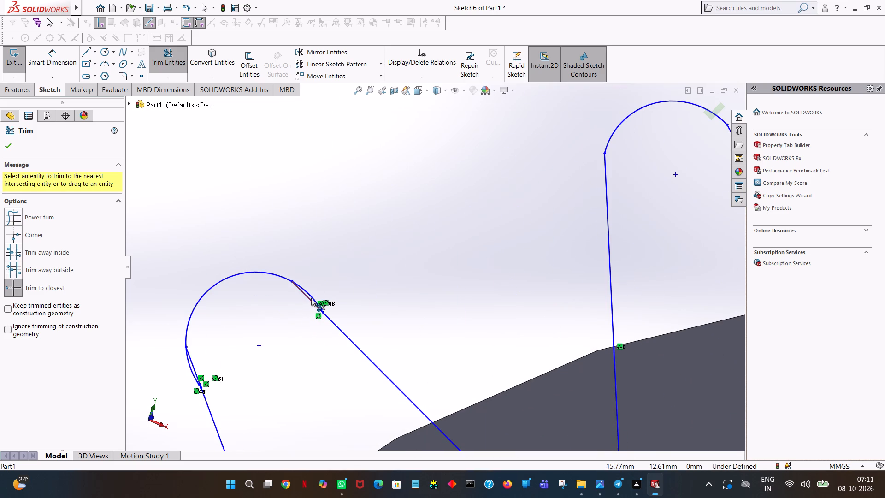
pyautogui.click(313, 296)
pyautogui.keyDown('ctrl'); pyautogui.scroll(-2, 326, 315); pyautogui.keyUp('ctrl')
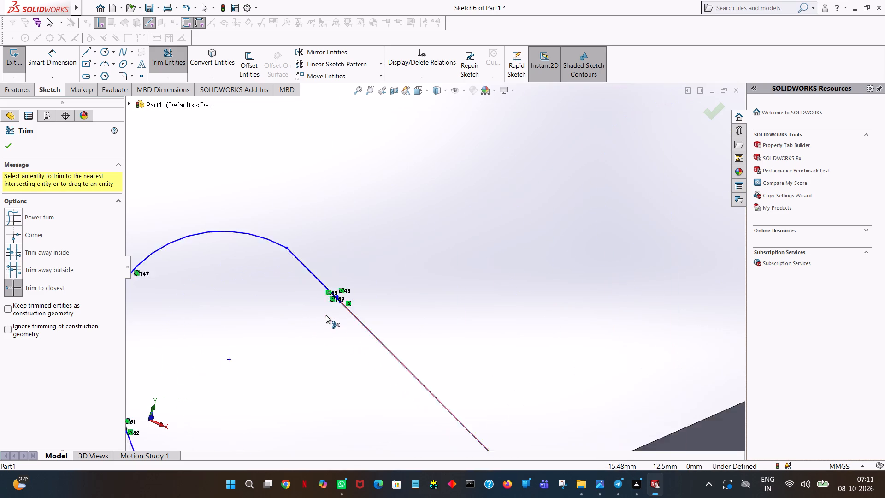
pyautogui.keyDown('ctrl'); pyautogui.scroll(-4, 326, 315); pyautogui.keyUp('ctrl')
pyautogui.keyDown('ctrl'); pyautogui.scroll(-10, 382, 280); pyautogui.keyUp('ctrl')
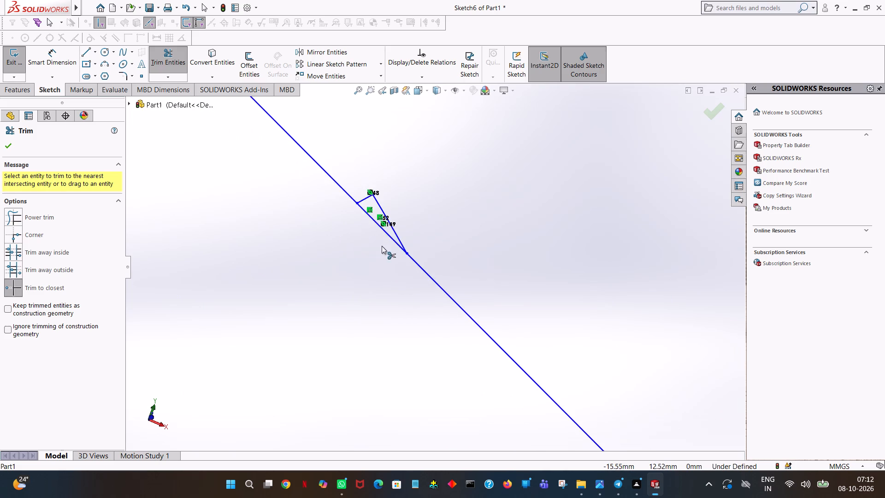
pyautogui.keyDown('ctrl'); pyautogui.scroll(-1, 382, 246); pyautogui.keyUp('ctrl')
pyautogui.click(384, 207)
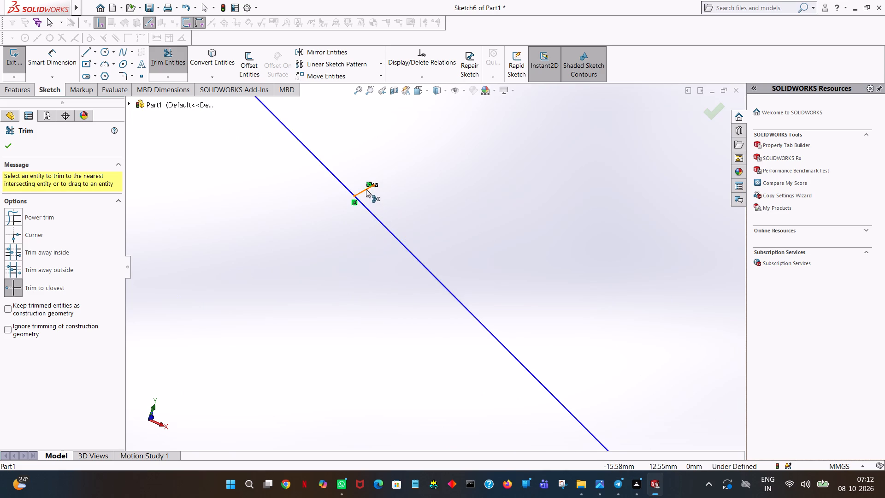
pyautogui.click(366, 189)
pyautogui.keyDown('ctrl'); pyautogui.scroll(-4, 365, 189); pyautogui.keyUp('ctrl')
pyautogui.keyDown('ctrl'); pyautogui.scroll(12, 359, 190); pyautogui.keyUp('ctrl')
pyautogui.keyDown('ctrl'); pyautogui.scroll(3, 217, 238); pyautogui.keyUp('ctrl')
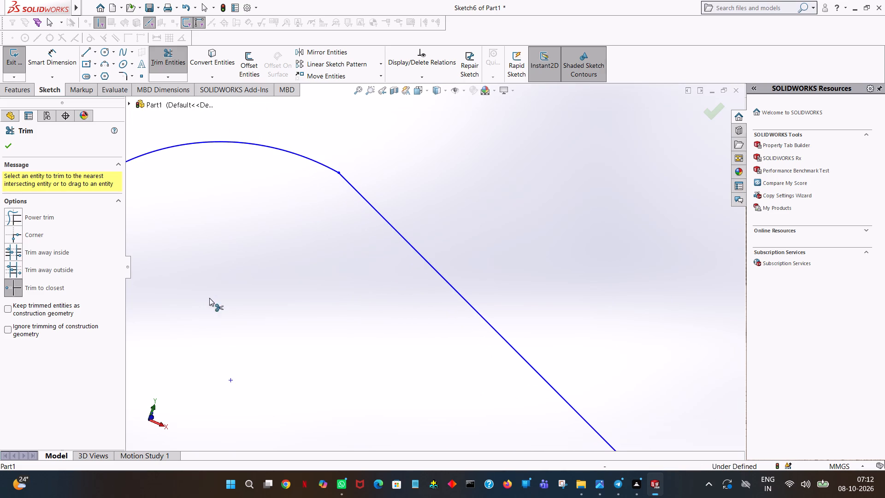
# Trim the excess arc and two leftover fragments at the same tooth's counterclockwise slanted line.
pyautogui.hscroll(-2, 207, 301)
pyautogui.hscroll(1, 205, 301)
pyautogui.keyDown('ctrl'); pyautogui.scroll(9, 149, 356); pyautogui.keyUp('ctrl')
pyautogui.scroll(-1, 242, 368)
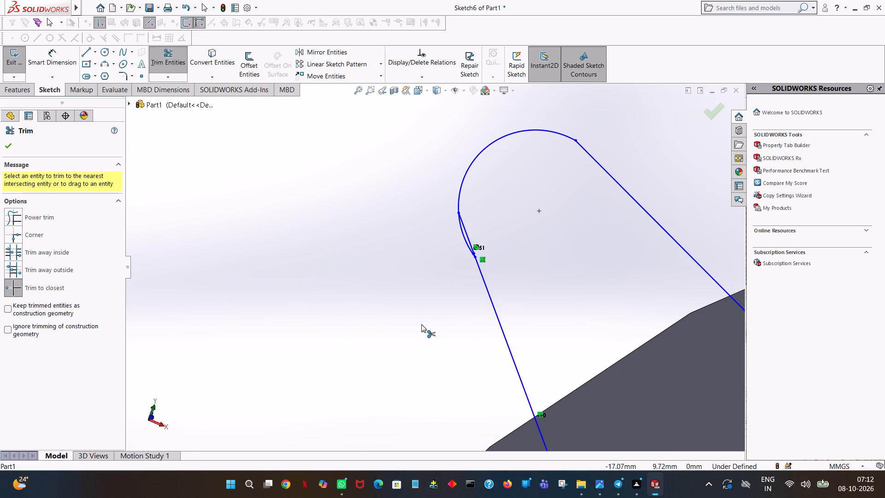
pyautogui.keyDown('ctrl'); pyautogui.scroll(-7, 420, 282); pyautogui.keyUp('ctrl')
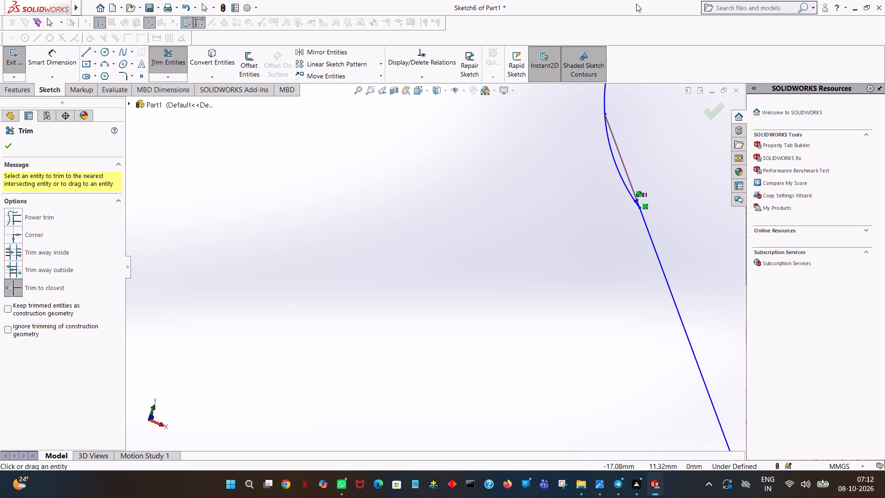
pyautogui.click(620, 172)
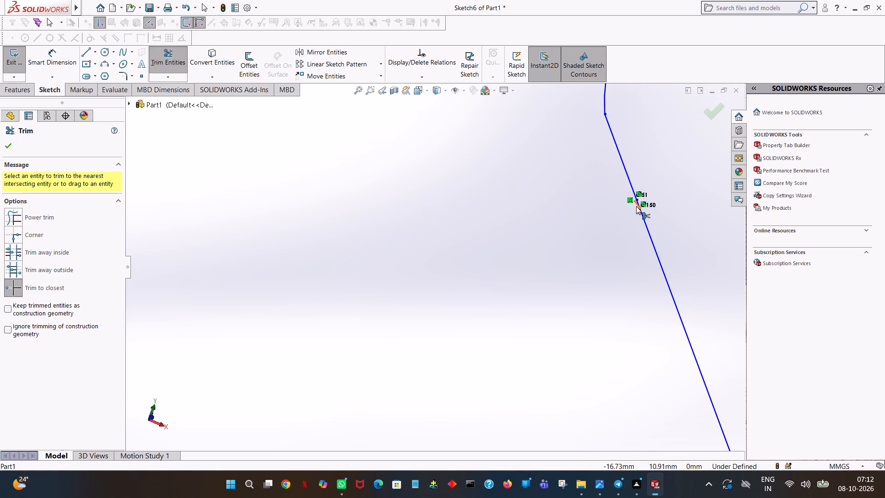
pyautogui.click(636, 206)
pyautogui.keyDown('ctrl'); pyautogui.scroll(-5, 636, 203); pyautogui.keyUp('ctrl')
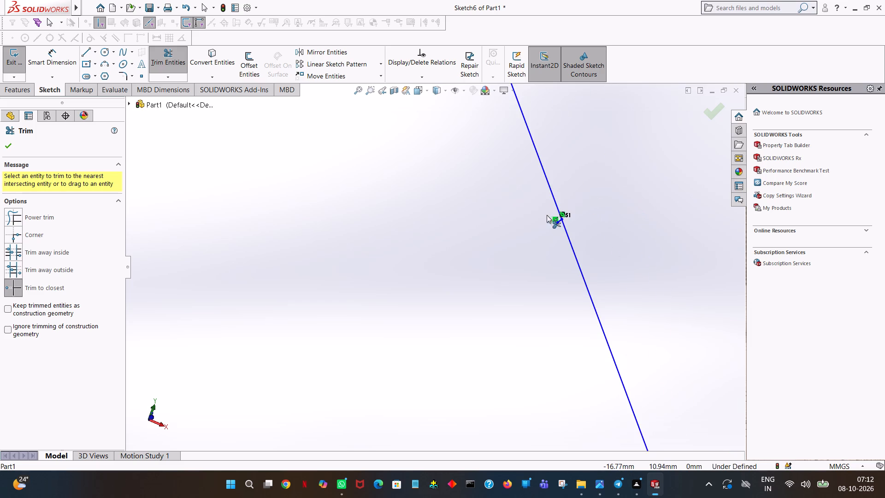
pyautogui.keyDown('ctrl'); pyautogui.scroll(-5, 560, 219); pyautogui.keyUp('ctrl')
pyautogui.click(506, 243)
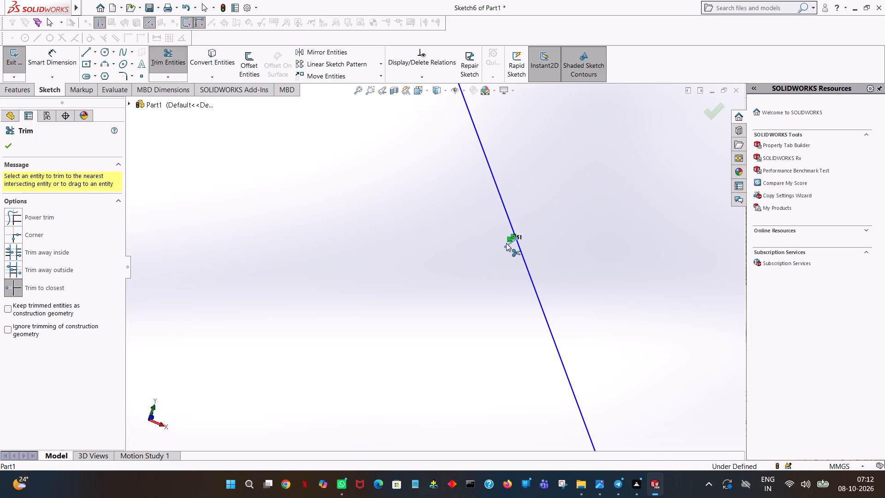
# On the uncleaned tooth at the collar's bottom, beside the finished teeth, trim the excess arc and two fragments at its counterclockwise slanted line.
pyautogui.keyDown('ctrl'); pyautogui.scroll(18, 506, 243); pyautogui.keyUp('ctrl')
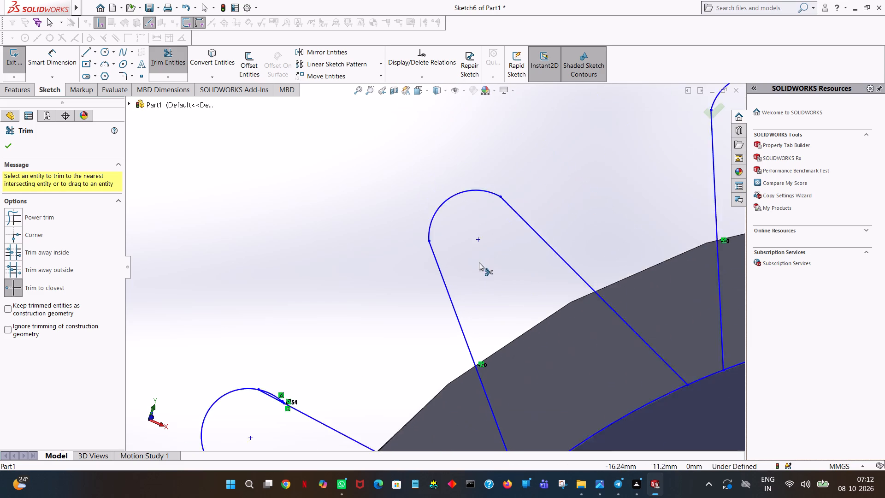
pyautogui.keyDown('ctrl'); pyautogui.scroll(4, 479, 262); pyautogui.keyUp('ctrl')
pyautogui.keyDown('ctrl'); pyautogui.scroll(6, 459, 293); pyautogui.keyUp('ctrl')
pyautogui.keyDown('ctrl'); pyautogui.scroll(7, 502, 347); pyautogui.keyUp('ctrl')
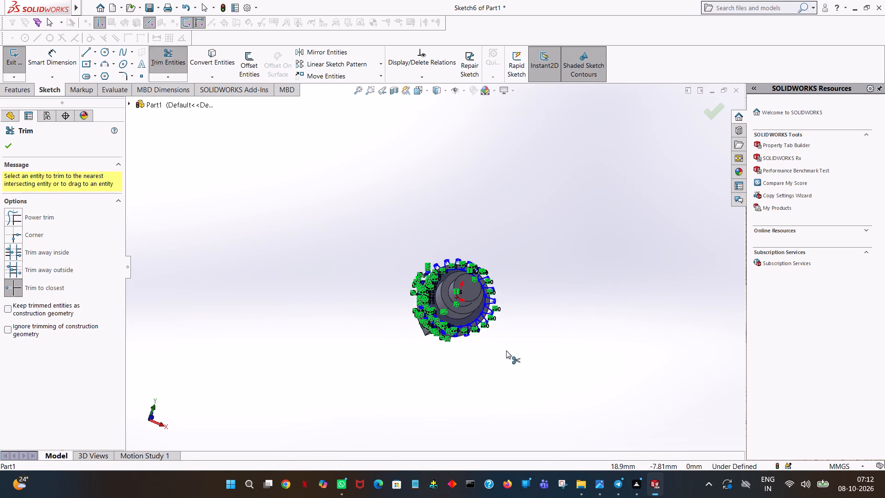
pyautogui.keyDown('ctrl'); pyautogui.scroll(-5, 467, 350); pyautogui.keyUp('ctrl')
pyautogui.keyDown('ctrl'); pyautogui.scroll(-1, 462, 254); pyautogui.keyUp('ctrl')
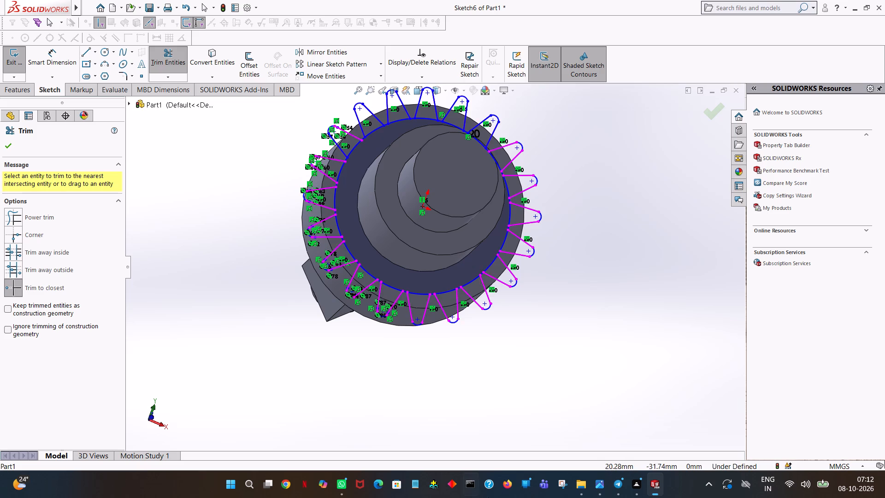
pyautogui.keyDown('ctrl'); pyautogui.scroll(-5, 366, 328); pyautogui.keyUp('ctrl')
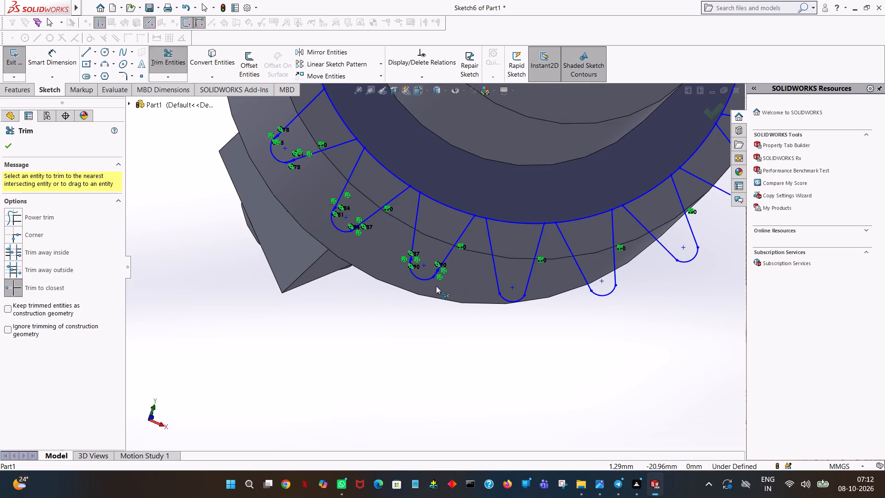
pyautogui.keyDown('ctrl'); pyautogui.scroll(-4, 436, 286); pyautogui.keyUp('ctrl')
pyautogui.keyDown('ctrl'); pyautogui.scroll(-5, 434, 244); pyautogui.keyUp('ctrl')
pyautogui.keyDown('ctrl'); pyautogui.scroll(-4, 466, 285); pyautogui.keyUp('ctrl')
pyautogui.click(406, 271)
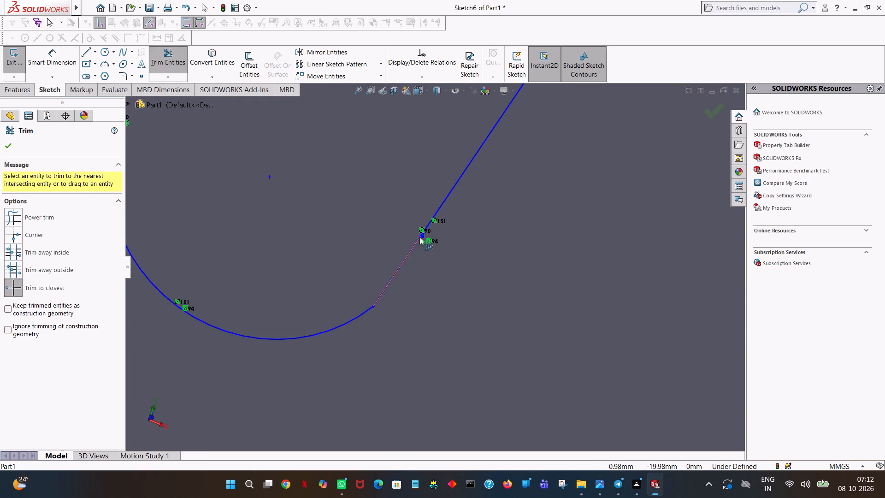
pyautogui.keyDown('ctrl'); pyautogui.scroll(-6, 425, 235); pyautogui.keyUp('ctrl')
pyautogui.keyDown('ctrl'); pyautogui.scroll(-4, 414, 279); pyautogui.keyUp('ctrl')
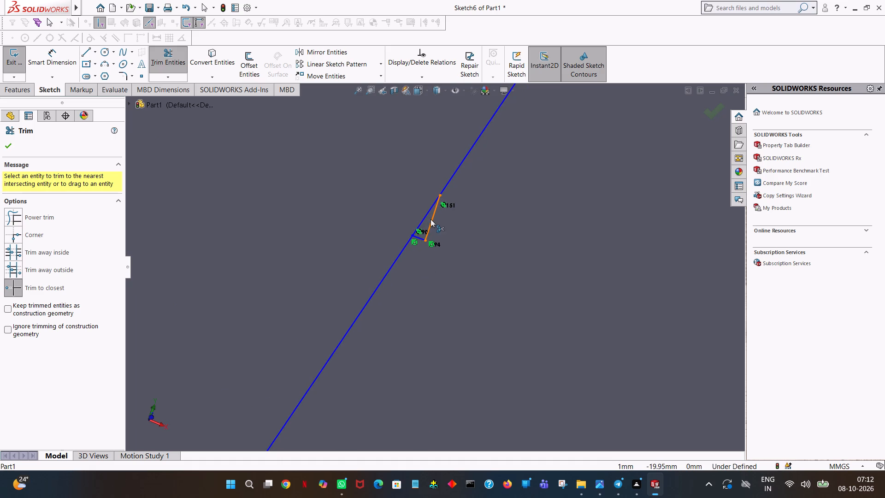
pyautogui.click(430, 218)
pyautogui.click(420, 239)
# Trim the excess arc and two leftover fragments at the same bottom tooth's clockwise line, keeping the straight line up to the rounded tip.
pyautogui.keyDown('ctrl'); pyautogui.scroll(6, 420, 240); pyautogui.keyUp('ctrl')
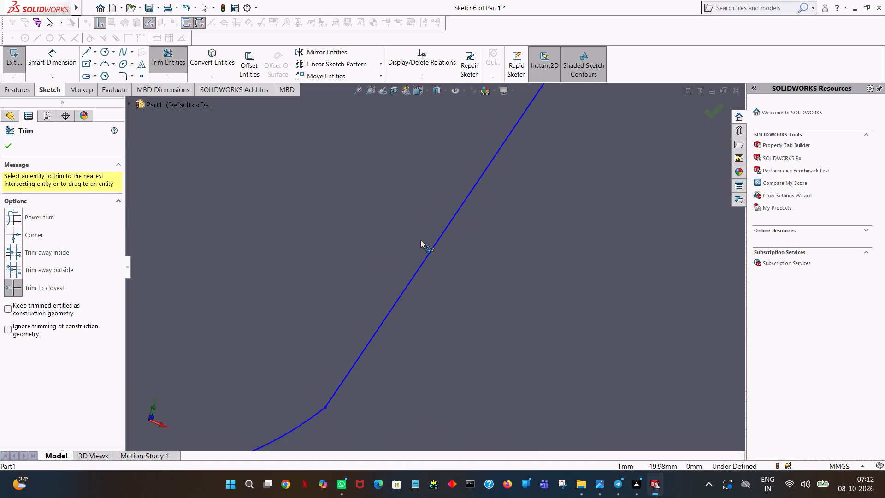
pyautogui.keyDown('ctrl'); pyautogui.scroll(10, 420, 240); pyautogui.keyUp('ctrl')
pyautogui.moveTo(340, 221); pyautogui.dragTo(334, 222, button='right')
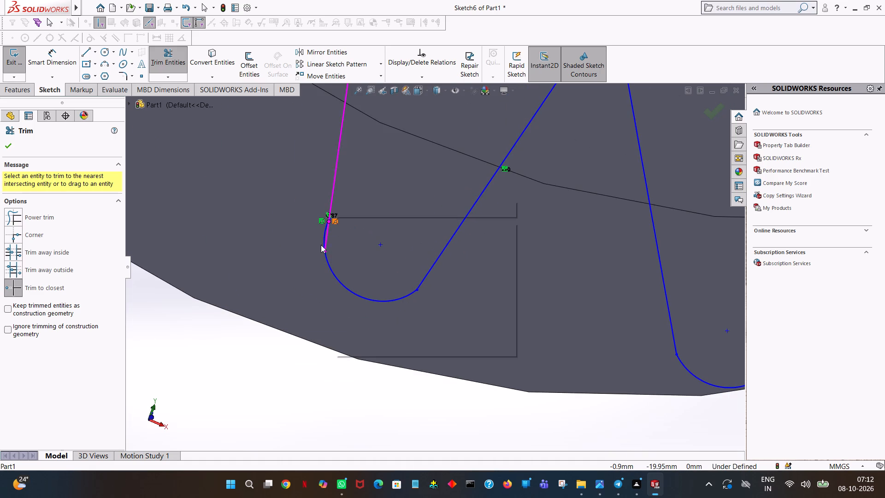
pyautogui.click(237, 354)
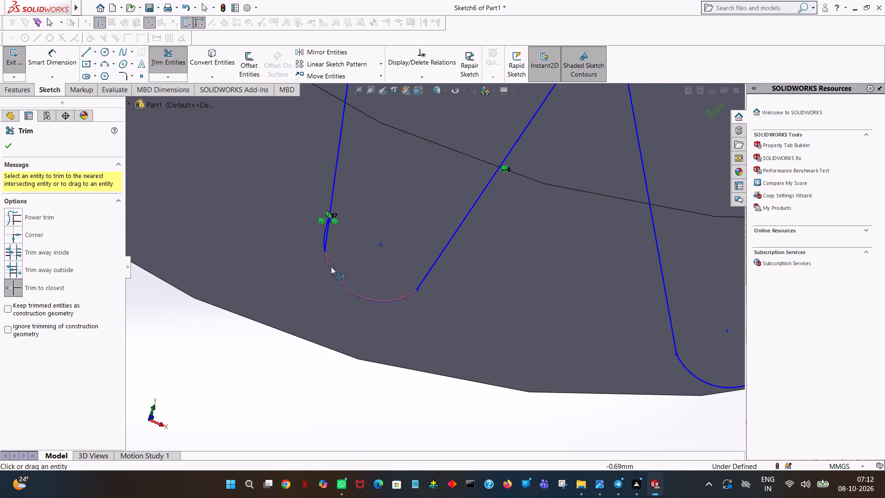
pyautogui.keyDown('ctrl'); pyautogui.scroll(-4, 333, 267); pyautogui.keyUp('ctrl')
pyautogui.keyDown('ctrl'); pyautogui.scroll(-1, 358, 190); pyautogui.keyUp('ctrl')
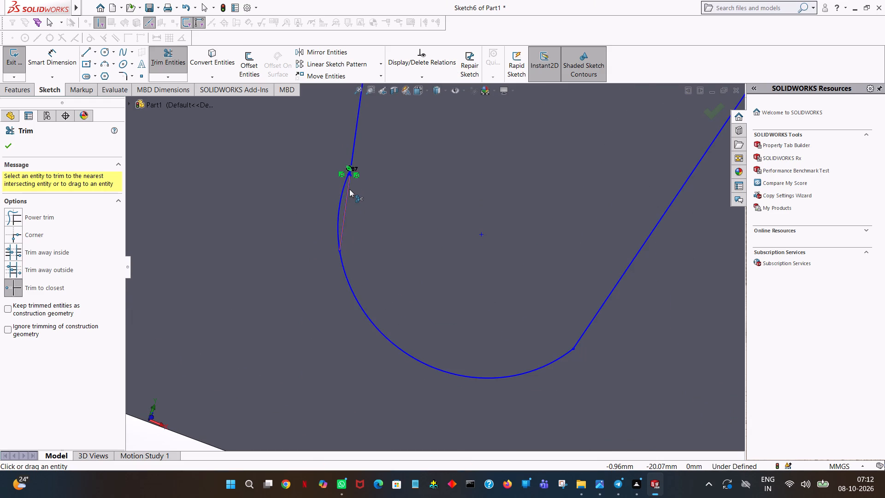
pyautogui.click(342, 194)
pyautogui.keyDown('ctrl'); pyautogui.scroll(-10, 349, 177); pyautogui.keyUp('ctrl')
pyautogui.click(463, 284)
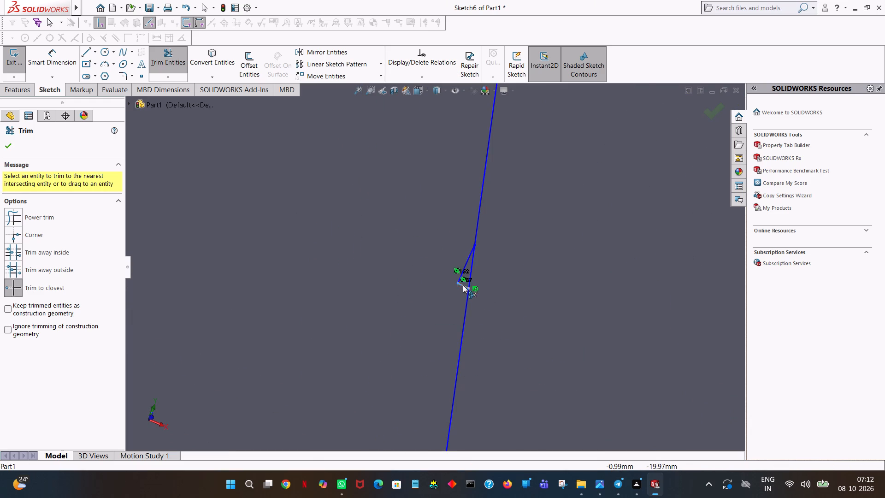
pyautogui.click(463, 271)
# On the next tooth clockwise, trim the excess arc and two leftover fragments at its counterclockwise slanted line.
pyautogui.keyDown('ctrl'); pyautogui.scroll(8, 404, 271); pyautogui.keyUp('ctrl')
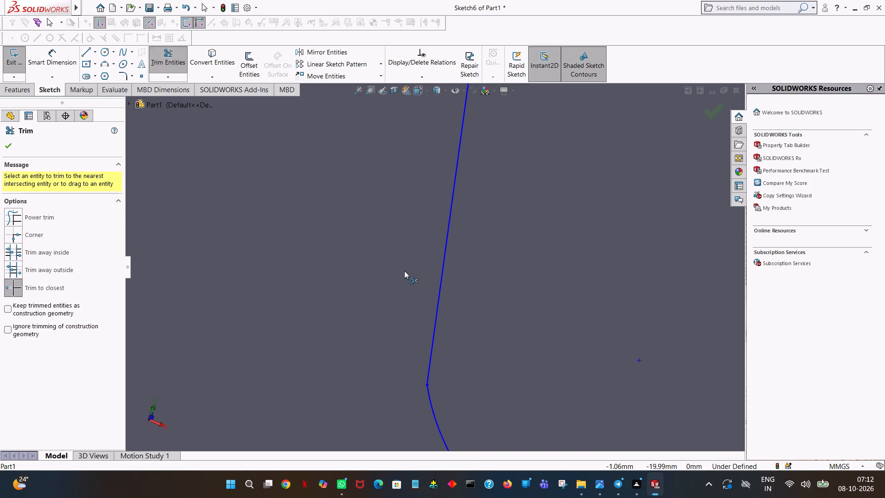
pyautogui.keyDown('ctrl'); pyautogui.scroll(9, 404, 271); pyautogui.keyUp('ctrl')
pyautogui.keyDown('ctrl'); pyautogui.scroll(-8, 289, 169); pyautogui.keyUp('ctrl')
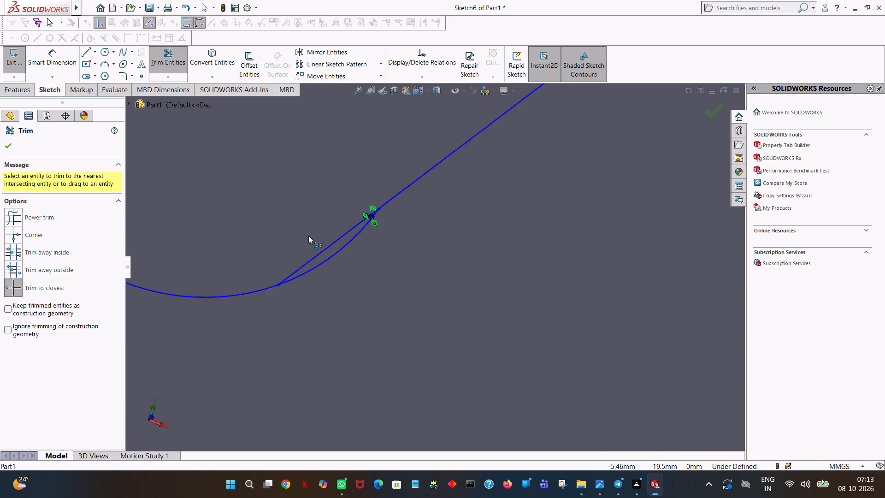
pyautogui.keyDown('ctrl'); pyautogui.scroll(-2, 308, 236); pyautogui.keyUp('ctrl')
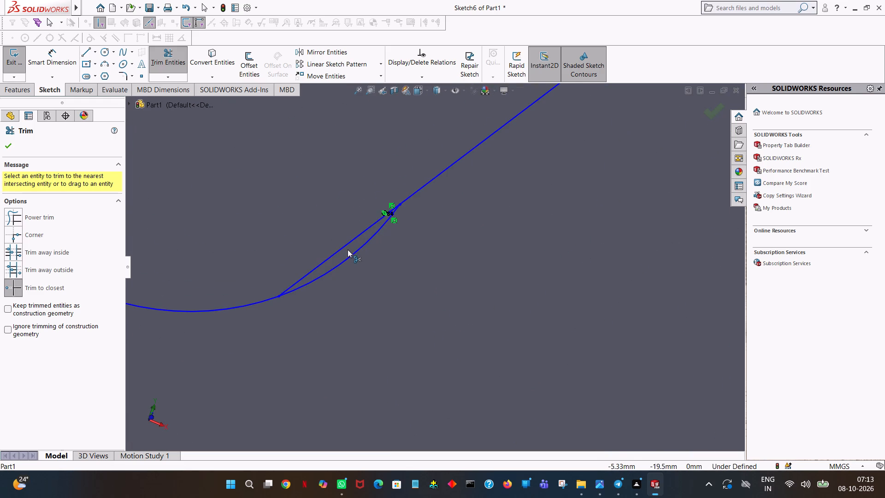
pyautogui.click(355, 254)
pyautogui.keyDown('ctrl'); pyautogui.scroll(-5, 392, 207); pyautogui.keyUp('ctrl')
pyautogui.keyDown('ctrl'); pyautogui.scroll(-4, 414, 271); pyautogui.keyUp('ctrl')
pyautogui.click(403, 210)
pyautogui.click(414, 206)
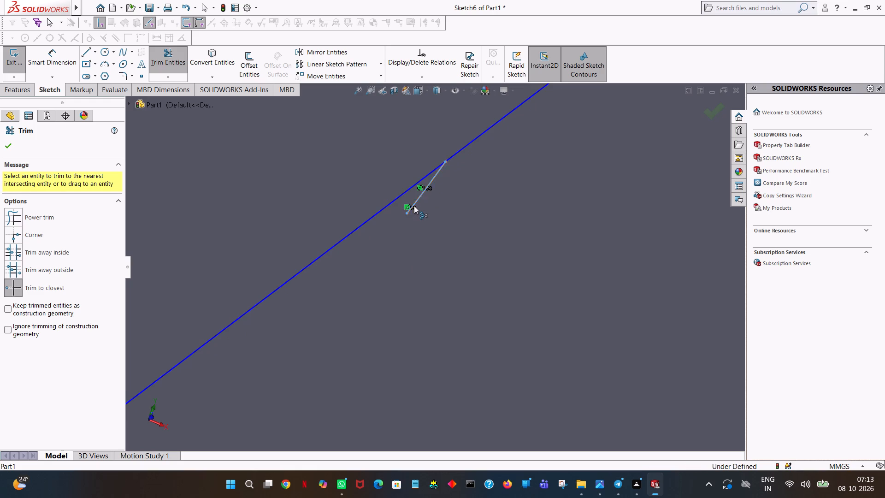
# Trim the excess arc and leftover fragments at this tooth's clockwise slanted line.
pyautogui.keyDown('ctrl'); pyautogui.scroll(13, 414, 206); pyautogui.keyUp('ctrl')
pyautogui.keyDown('ctrl'); pyautogui.scroll(1, 279, 203); pyautogui.keyUp('ctrl')
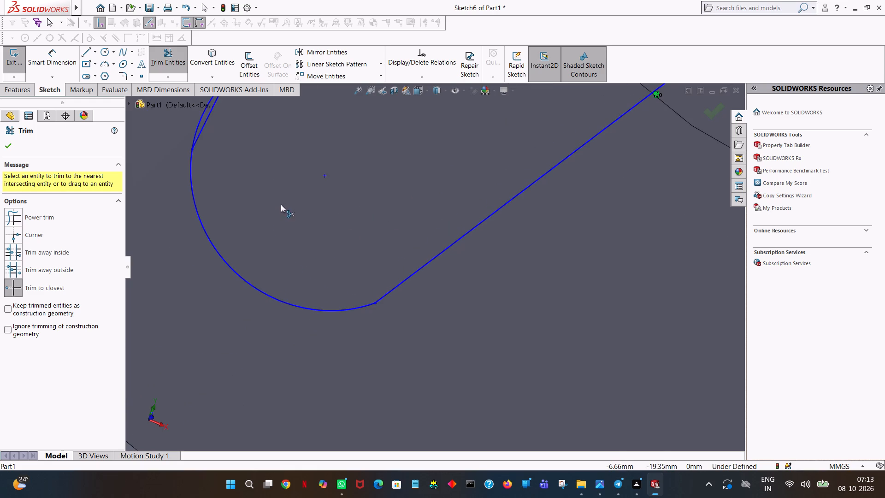
pyautogui.keyDown('ctrl'); pyautogui.scroll(3, 281, 204); pyautogui.keyUp('ctrl')
pyautogui.keyDown('ctrl'); pyautogui.scroll(-6, 332, 178); pyautogui.keyUp('ctrl')
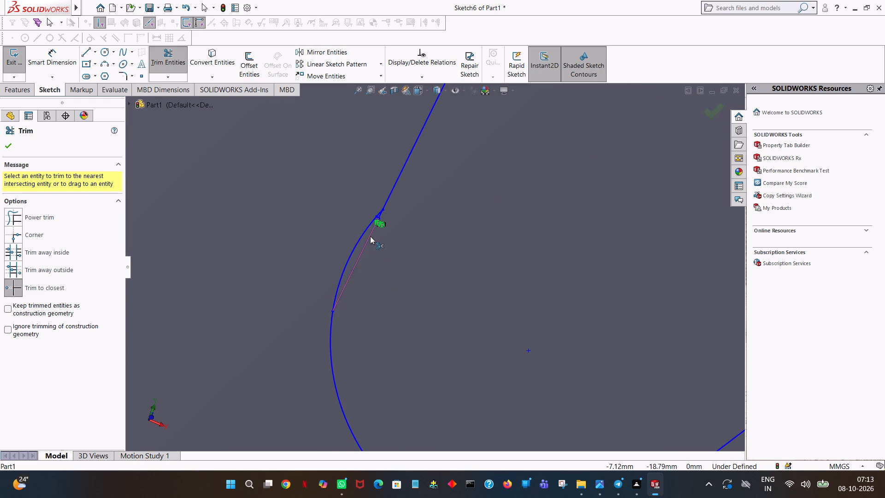
pyautogui.keyDown('ctrl'); pyautogui.scroll(-2, 366, 236); pyautogui.keyUp('ctrl')
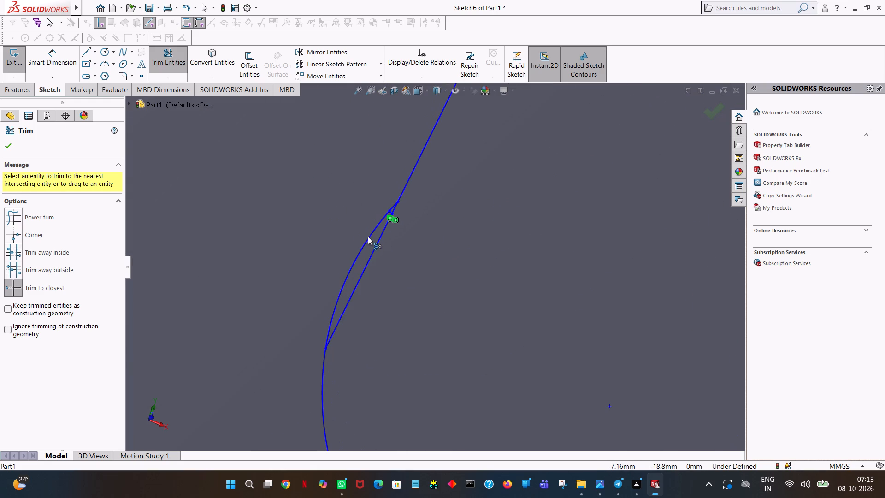
pyautogui.click(368, 237)
pyautogui.click(391, 207)
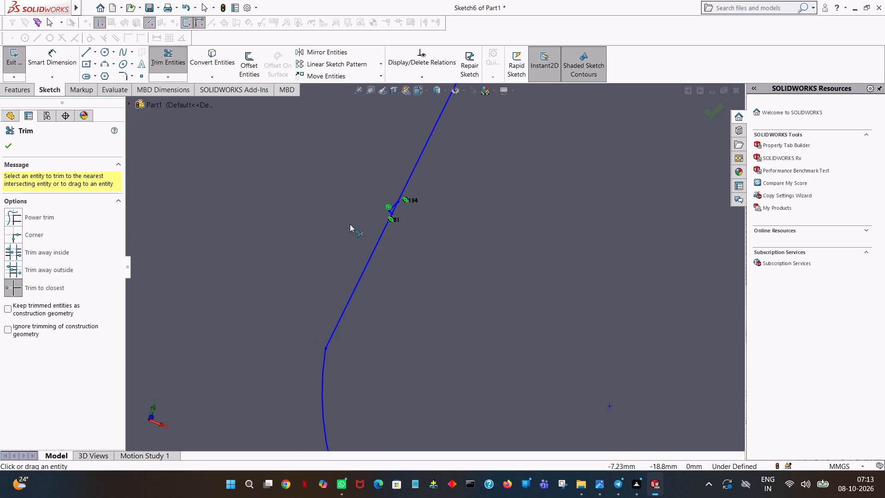
pyautogui.keyDown('ctrl'); pyautogui.scroll(-6, 397, 208); pyautogui.keyUp('ctrl')
pyautogui.keyDown('ctrl'); pyautogui.scroll(-3, 412, 256); pyautogui.keyUp('ctrl')
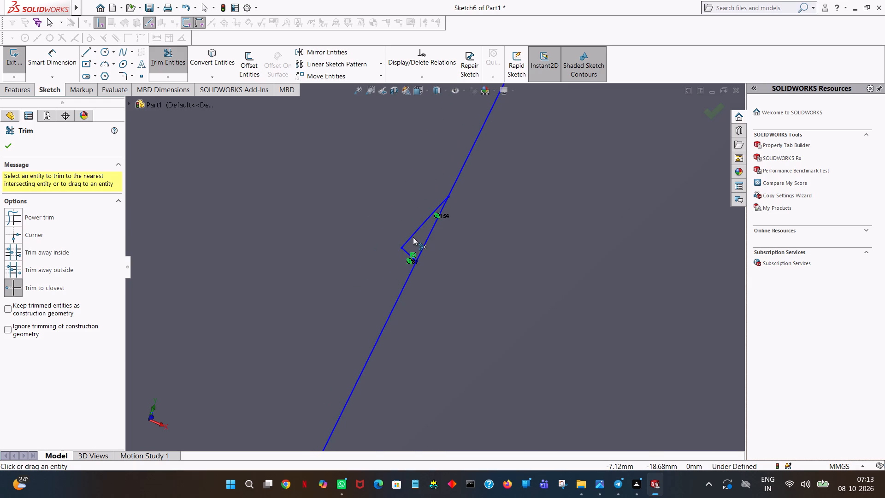
pyautogui.click(412, 234)
pyautogui.click(404, 249)
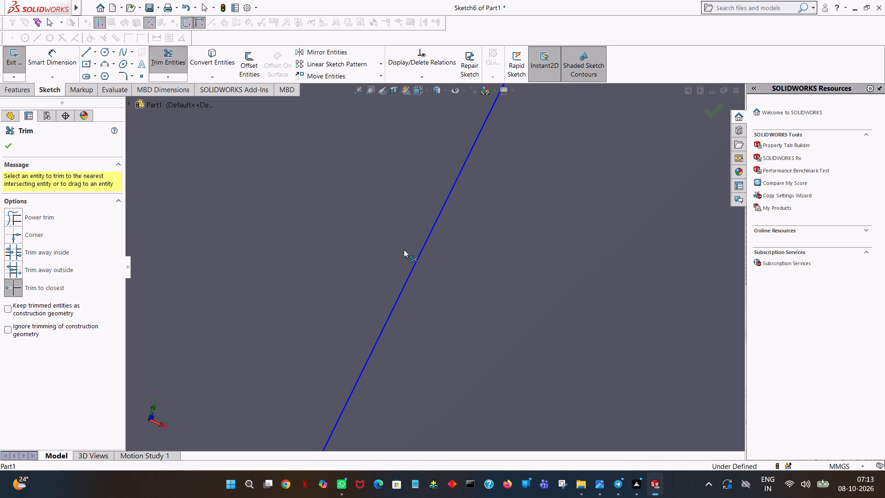
# On the next uncleaned tooth clockwise, trim the excess arc and two leftover fragments at its counterclockwise slanted line.
pyautogui.keyDown('ctrl'); pyautogui.scroll(11, 404, 249); pyautogui.keyUp('ctrl')
pyautogui.keyDown('ctrl'); pyautogui.scroll(10, 405, 349); pyautogui.keyUp('ctrl')
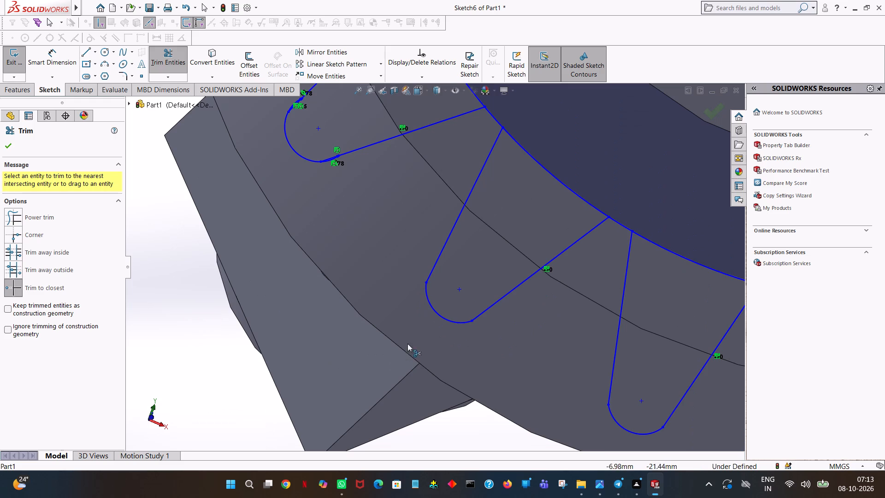
pyautogui.keyDown('ctrl'); pyautogui.scroll(-7, 355, 165); pyautogui.keyUp('ctrl')
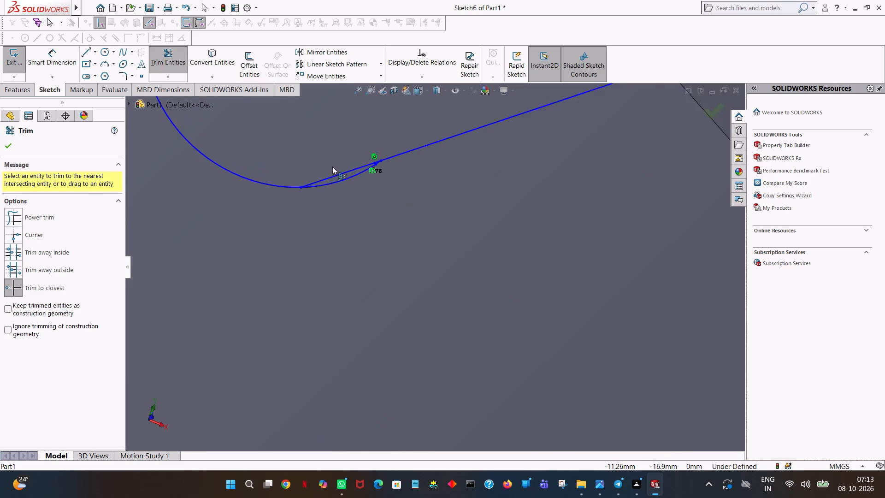
pyautogui.keyDown('ctrl'); pyautogui.scroll(-4, 332, 166); pyautogui.keyUp('ctrl')
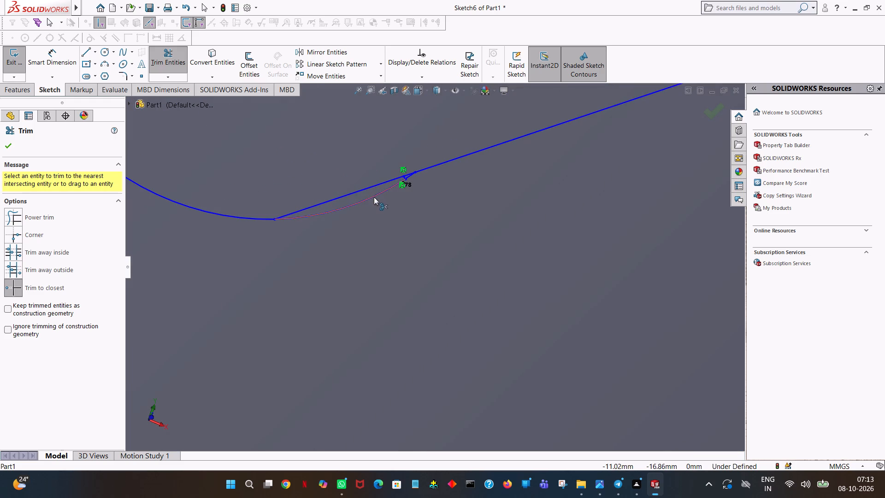
pyautogui.click(375, 199)
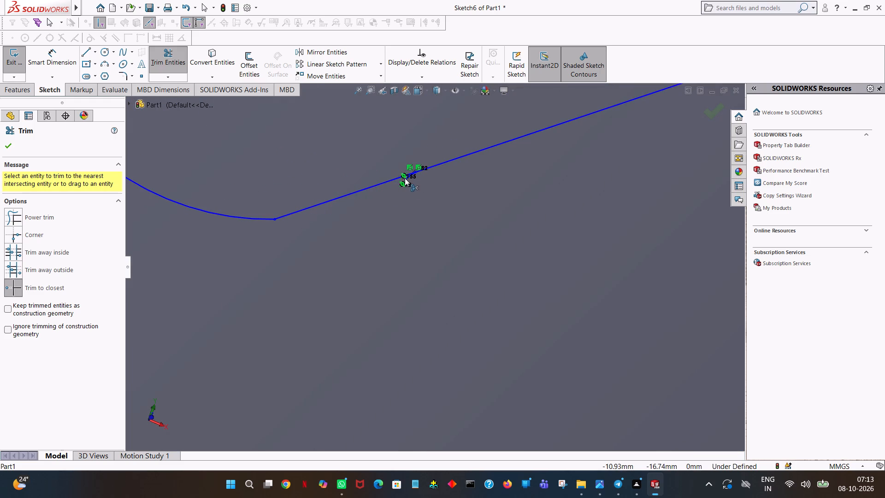
pyautogui.keyDown('ctrl'); pyautogui.scroll(-6, 405, 178); pyautogui.keyUp('ctrl')
pyautogui.click(428, 222)
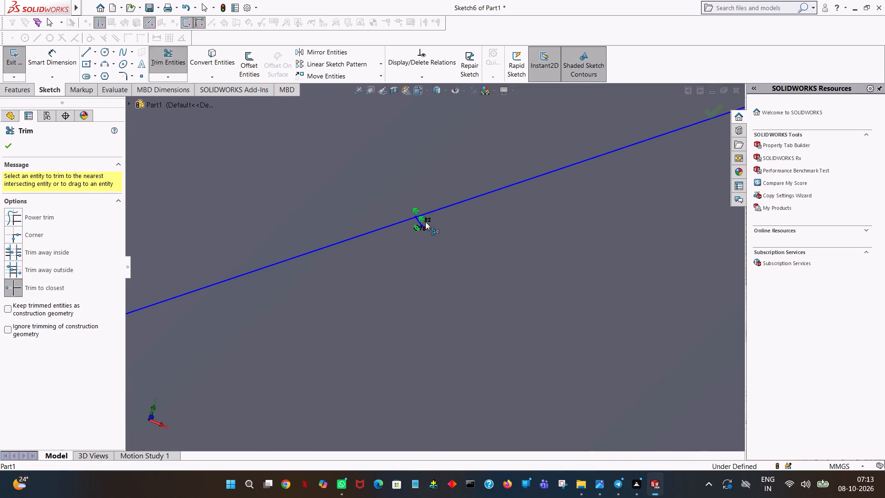
pyautogui.click(421, 224)
# Trim the excess arc and two leftover fragments at the same tooth's clockwise slanted line, keeping the straight line up to the rounded tip.
pyautogui.keyDown('ctrl'); pyautogui.scroll(7, 421, 224); pyautogui.keyUp('ctrl')
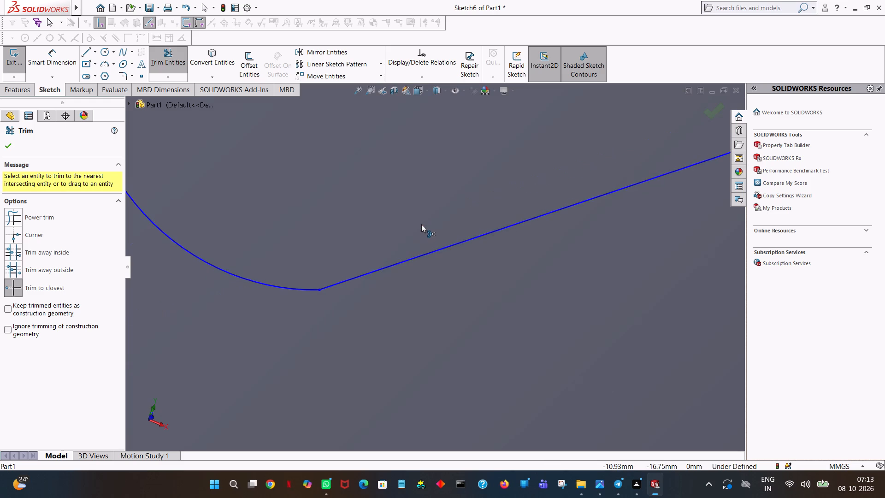
pyautogui.keyDown('ctrl'); pyautogui.scroll(9, 421, 224); pyautogui.keyUp('ctrl')
pyautogui.keyDown('ctrl'); pyautogui.scroll(-9, 401, 211); pyautogui.keyUp('ctrl')
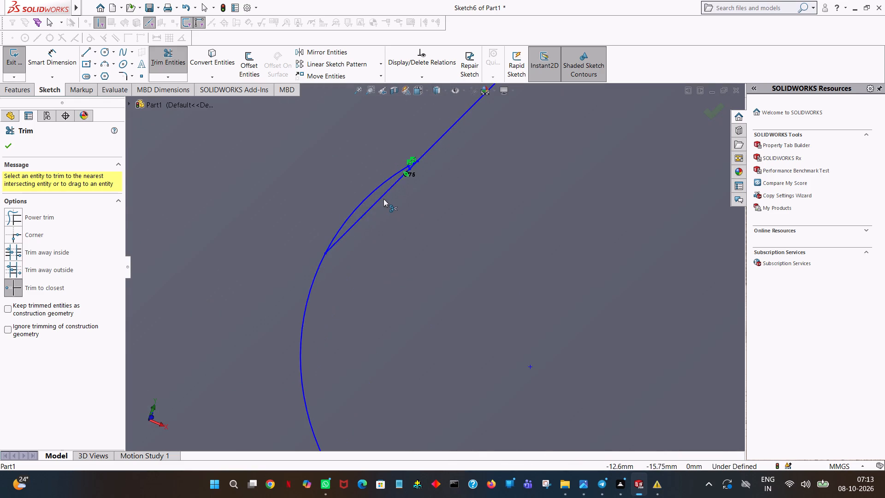
pyautogui.keyDown('ctrl'); pyautogui.scroll(-1, 385, 194); pyautogui.keyUp('ctrl')
pyautogui.click(382, 189)
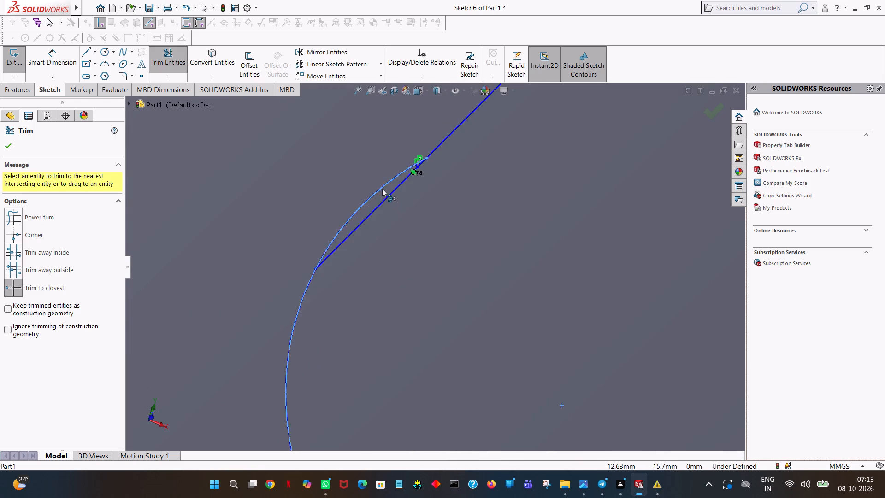
pyautogui.keyDown('ctrl'); pyautogui.scroll(-8, 395, 181); pyautogui.keyUp('ctrl')
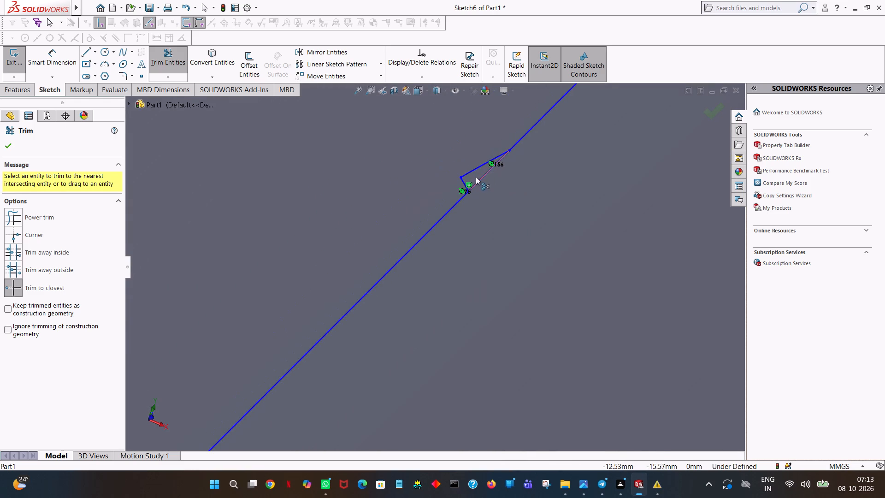
pyautogui.keyDown('ctrl'); pyautogui.click(473, 168); pyautogui.keyUp('ctrl')
pyautogui.keyDown('ctrl'); pyautogui.click(461, 178); pyautogui.keyUp('ctrl')
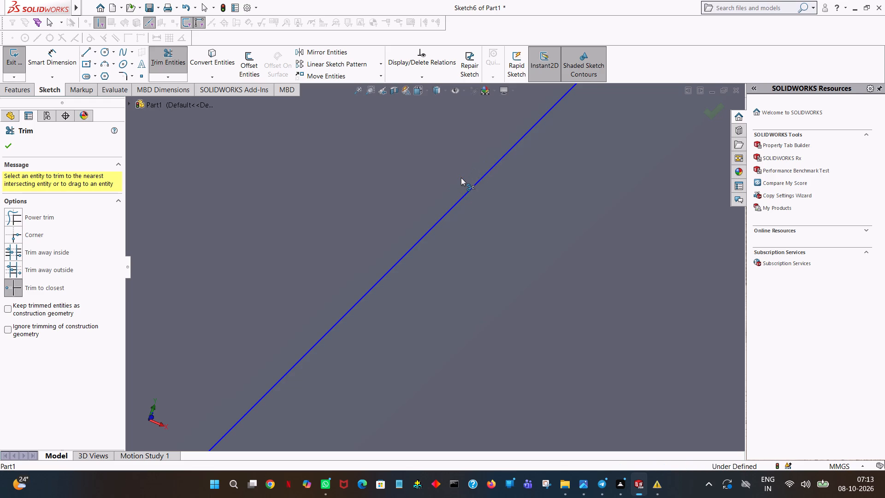
# On the next tooth clockwise, trim the excess arc and two leftover fragments at its counterclockwise, nearly horizontal line.
pyautogui.keyDown('ctrl'); pyautogui.scroll(18, 461, 178); pyautogui.keyUp('ctrl')
pyautogui.keyDown('ctrl'); pyautogui.scroll(4, 460, 178); pyautogui.keyUp('ctrl')
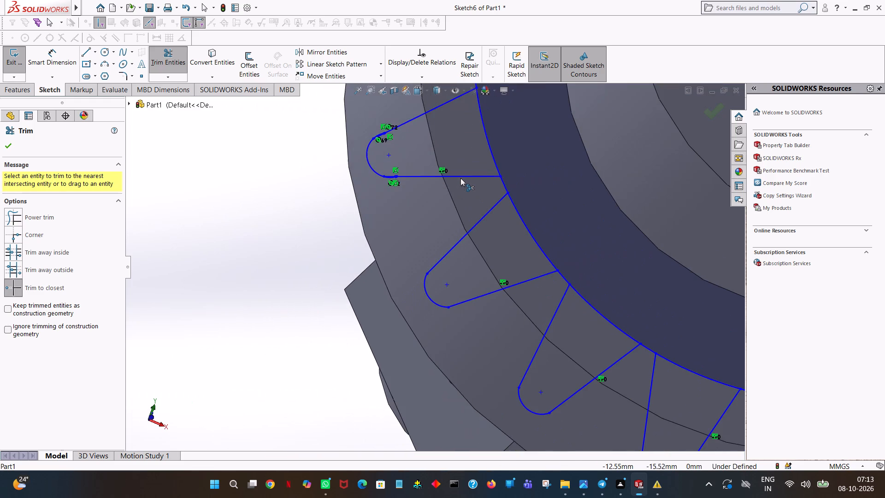
pyautogui.keyDown('ctrl'); pyautogui.scroll(-11, 386, 173); pyautogui.keyUp('ctrl')
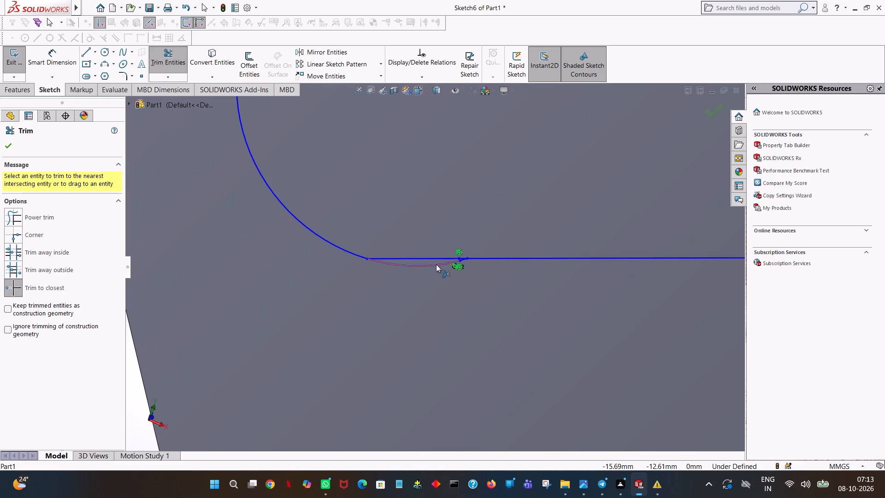
pyautogui.keyDown('ctrl'); pyautogui.click(436, 264); pyautogui.keyUp('ctrl')
pyautogui.keyDown('ctrl'); pyautogui.scroll(-4, 464, 263); pyautogui.keyUp('ctrl')
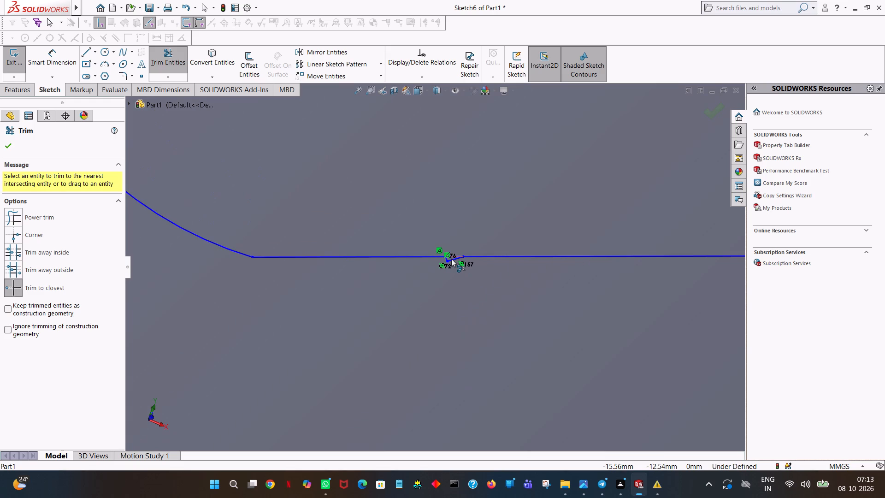
pyautogui.keyDown('ctrl'); pyautogui.click(449, 262); pyautogui.keyUp('ctrl')
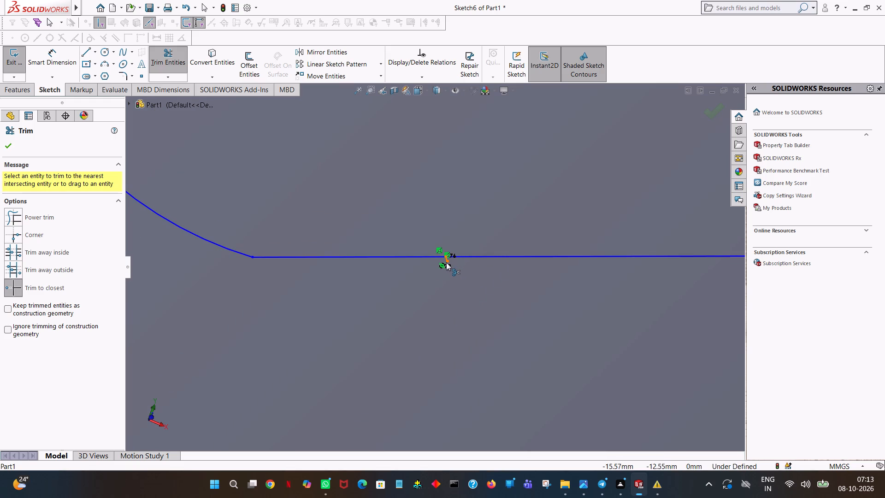
pyautogui.click(446, 262)
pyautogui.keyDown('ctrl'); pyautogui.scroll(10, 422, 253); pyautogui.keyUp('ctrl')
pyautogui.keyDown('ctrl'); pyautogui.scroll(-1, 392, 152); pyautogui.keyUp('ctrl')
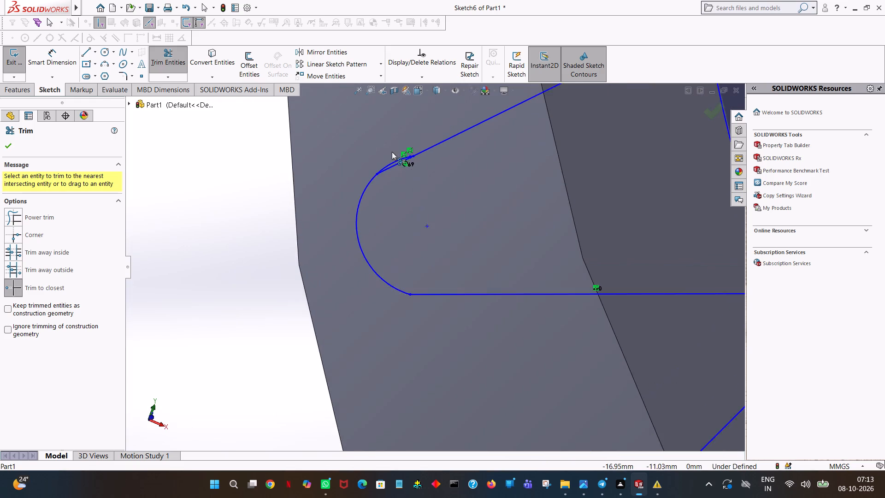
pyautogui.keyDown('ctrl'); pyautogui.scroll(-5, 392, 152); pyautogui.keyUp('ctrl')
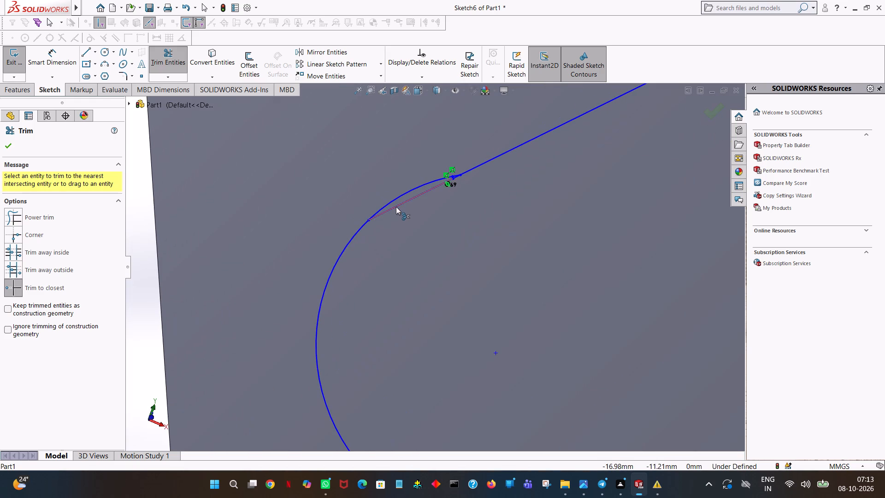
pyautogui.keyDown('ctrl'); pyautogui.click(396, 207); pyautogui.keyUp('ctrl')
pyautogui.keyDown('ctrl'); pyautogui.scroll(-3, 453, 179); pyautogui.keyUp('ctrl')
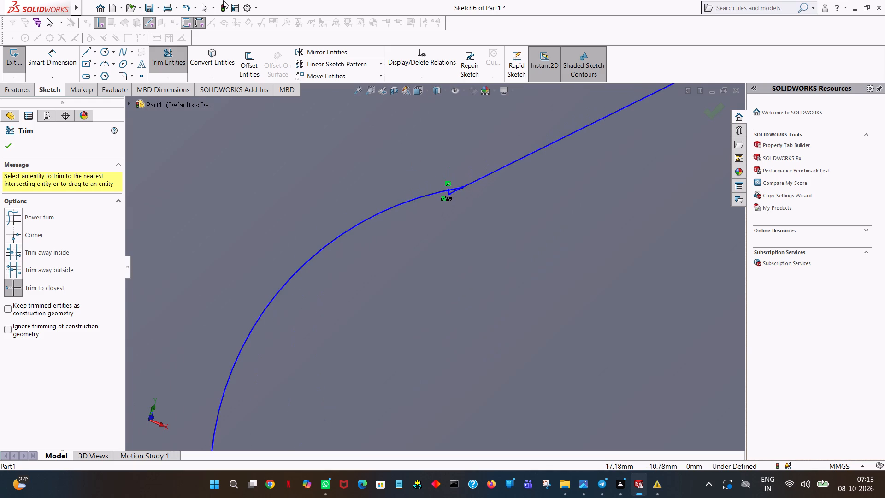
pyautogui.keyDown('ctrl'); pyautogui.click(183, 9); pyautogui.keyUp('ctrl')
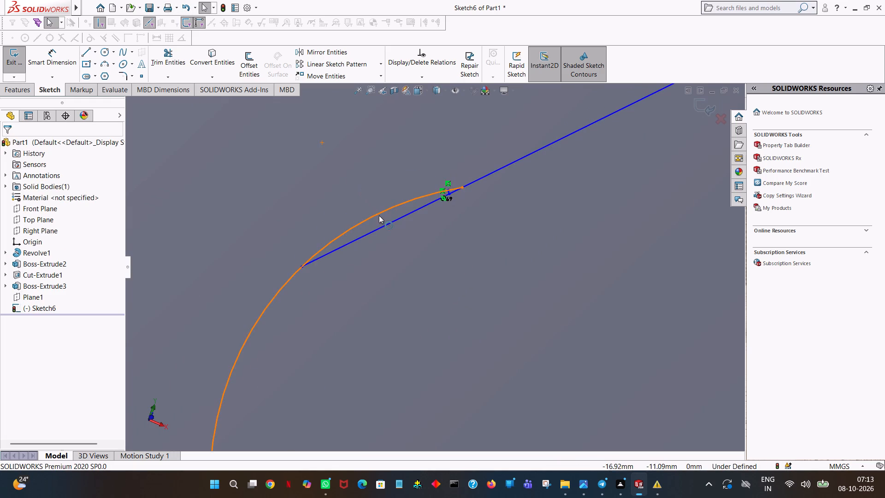
# Trim the excess arc and two leftover fragments at this tooth's clockwise slanted line, keeping the straight line up to the rounded tip.
pyautogui.keyDown('ctrl'); pyautogui.click(159, 56); pyautogui.keyUp('ctrl')
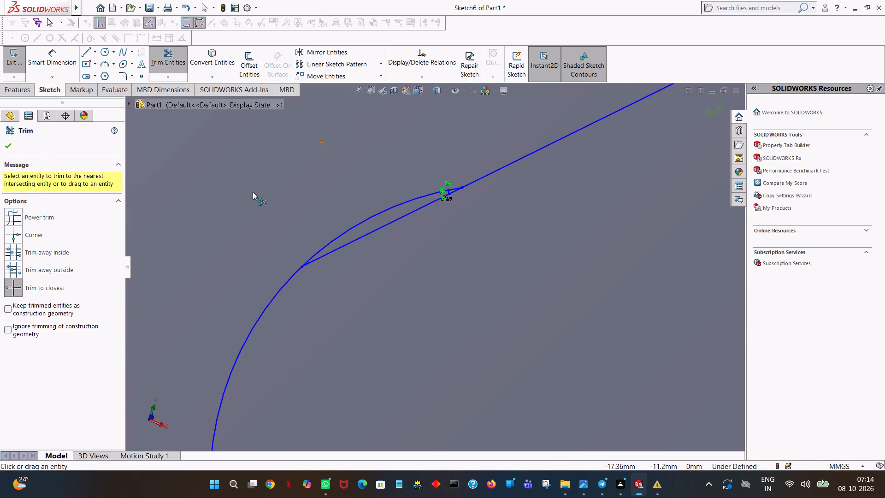
pyautogui.keyDown('ctrl'); pyautogui.click(408, 199); pyautogui.keyUp('ctrl')
pyautogui.keyDown('ctrl'); pyautogui.scroll(-1, 461, 189); pyautogui.keyUp('ctrl')
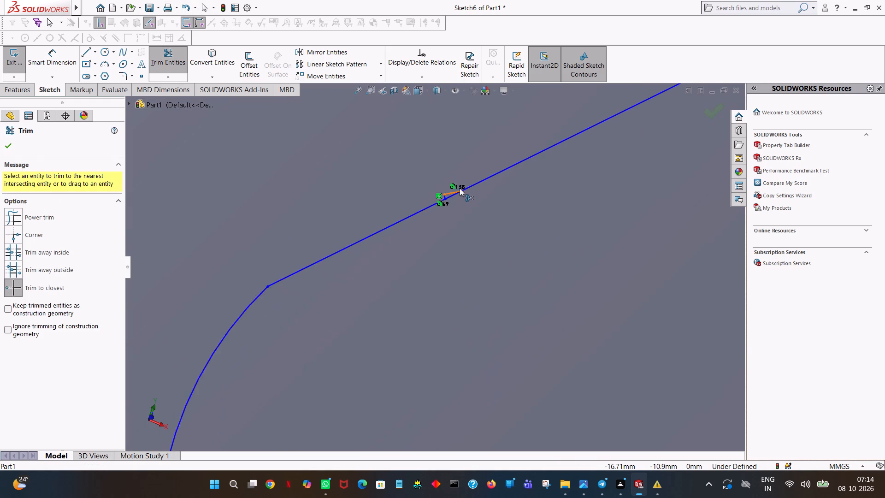
pyautogui.keyDown('ctrl'); pyautogui.scroll(-2, 460, 188); pyautogui.keyUp('ctrl')
pyautogui.keyDown('ctrl'); pyautogui.click(444, 201); pyautogui.keyUp('ctrl')
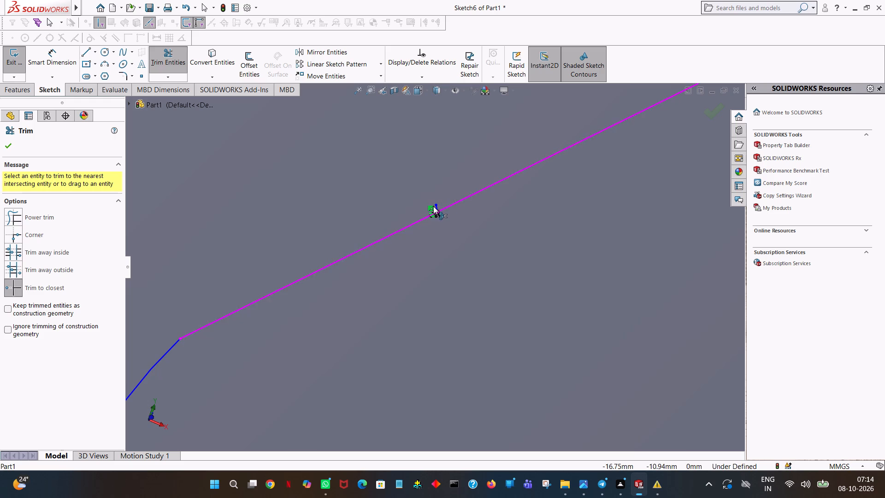
pyautogui.keyDown('ctrl'); pyautogui.click(436, 207); pyautogui.keyUp('ctrl')
# On the following tooth clockwise, trim the excess arc and two leftover fragments at its counterclockwise slanted line.
pyautogui.keyDown('ctrl'); pyautogui.scroll(12, 394, 187); pyautogui.keyUp('ctrl')
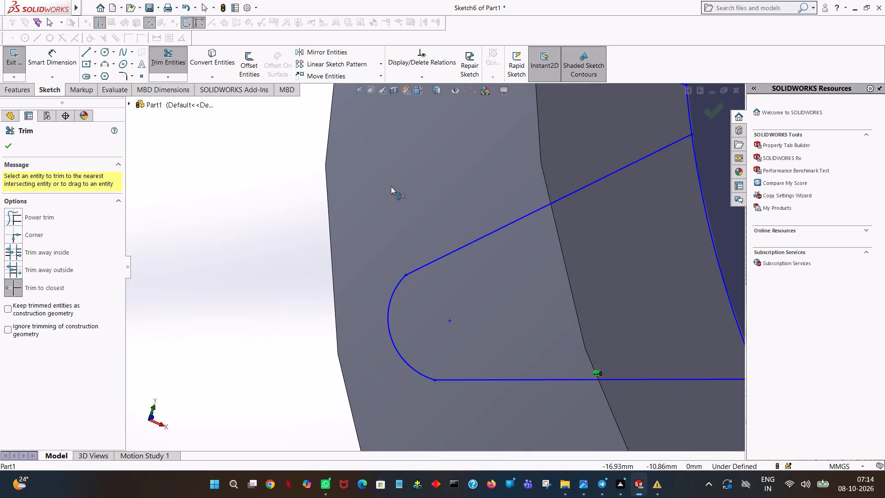
pyautogui.keyDown('ctrl'); pyautogui.scroll(5, 404, 175); pyautogui.keyUp('ctrl')
pyautogui.keyDown('ctrl'); pyautogui.scroll(-1, 421, 158); pyautogui.keyUp('ctrl')
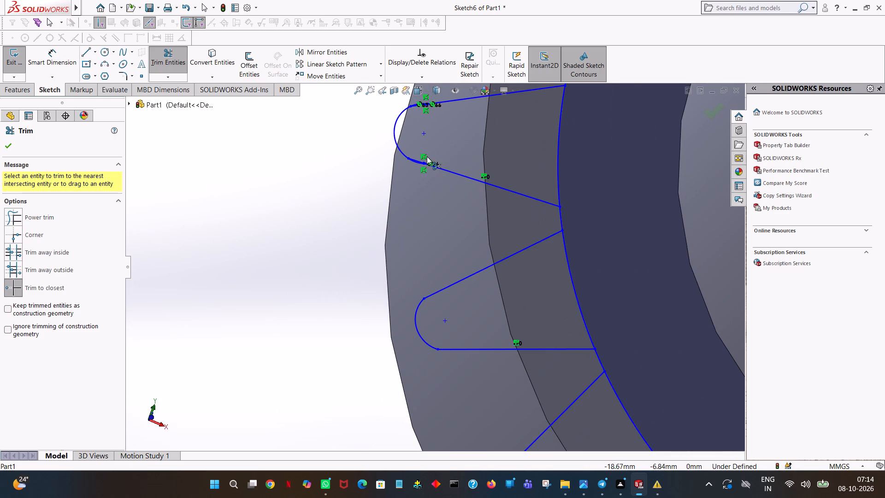
pyautogui.keyDown('ctrl'); pyautogui.scroll(-6, 415, 160); pyautogui.keyUp('ctrl')
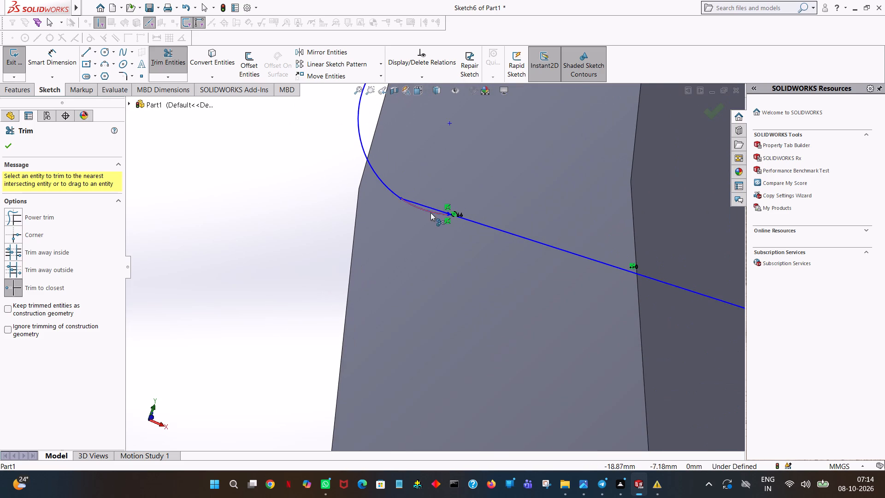
pyautogui.keyDown('ctrl'); pyautogui.scroll(-1, 431, 213); pyautogui.keyUp('ctrl')
pyautogui.click(433, 215)
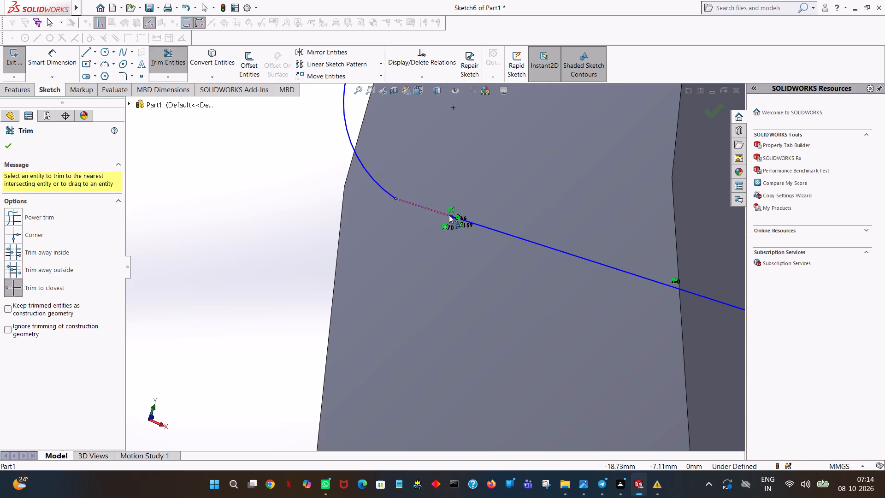
pyautogui.keyDown('ctrl'); pyautogui.scroll(-6, 454, 224); pyautogui.keyUp('ctrl')
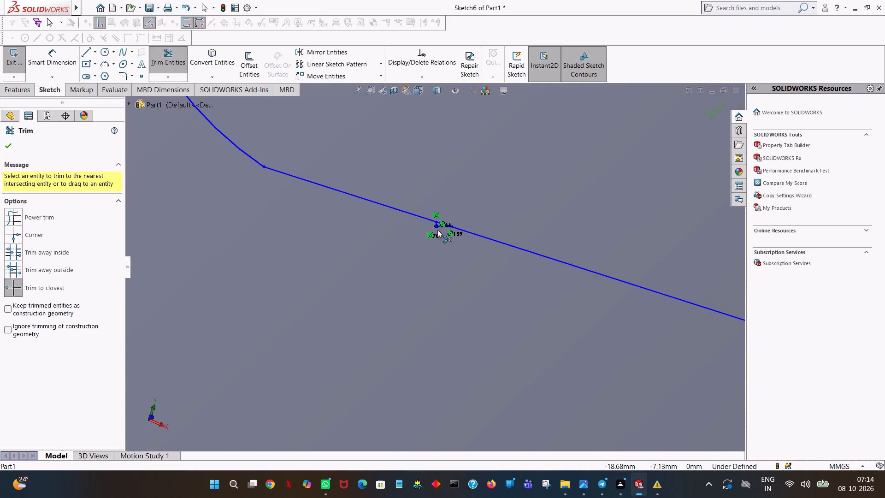
pyautogui.click(439, 227)
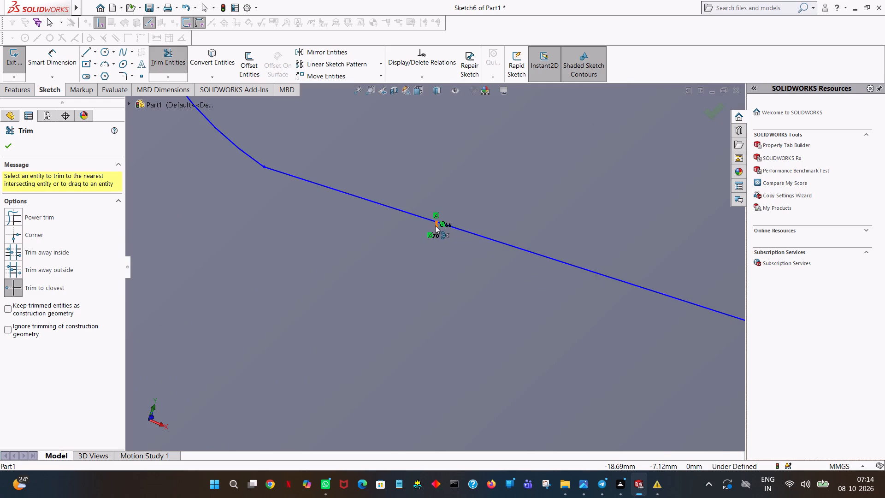
pyautogui.click(435, 225)
# Trim the excess arc and two leftover fragments at the same tooth's clockwise slanted line.
pyautogui.keyDown('ctrl'); pyautogui.scroll(9, 435, 225); pyautogui.keyUp('ctrl')
pyautogui.keyDown('ctrl'); pyautogui.scroll(1, 449, 158); pyautogui.keyUp('ctrl')
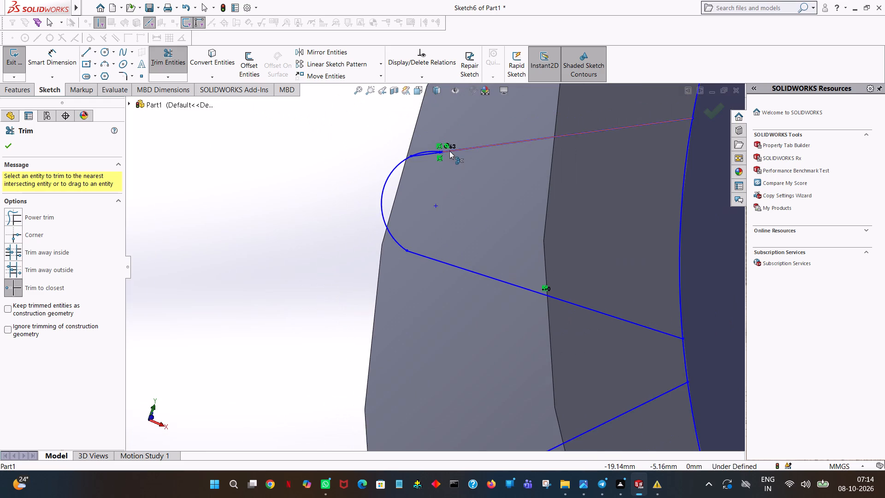
pyautogui.keyDown('ctrl'); pyautogui.scroll(-9, 430, 166); pyautogui.keyUp('ctrl')
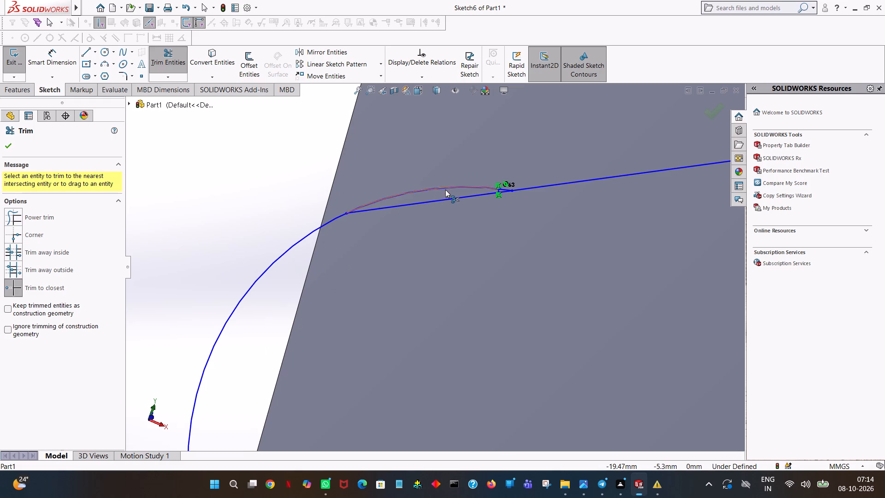
pyautogui.click(446, 187)
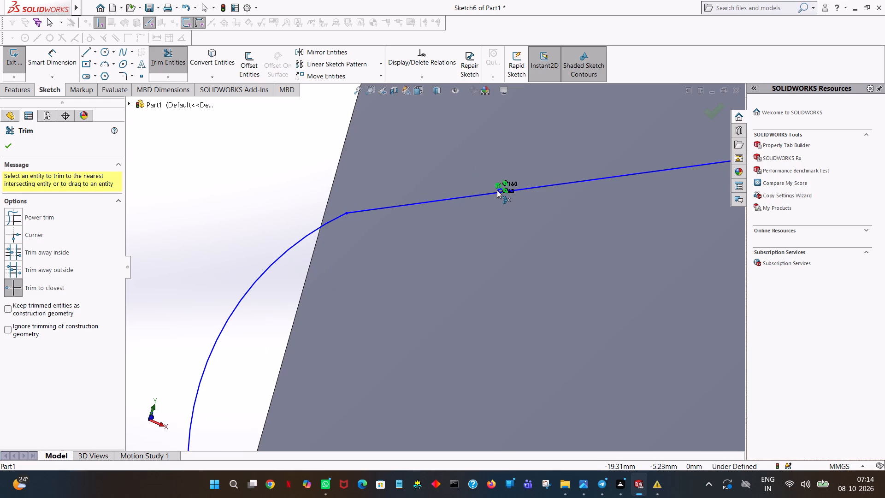
pyautogui.click(497, 190)
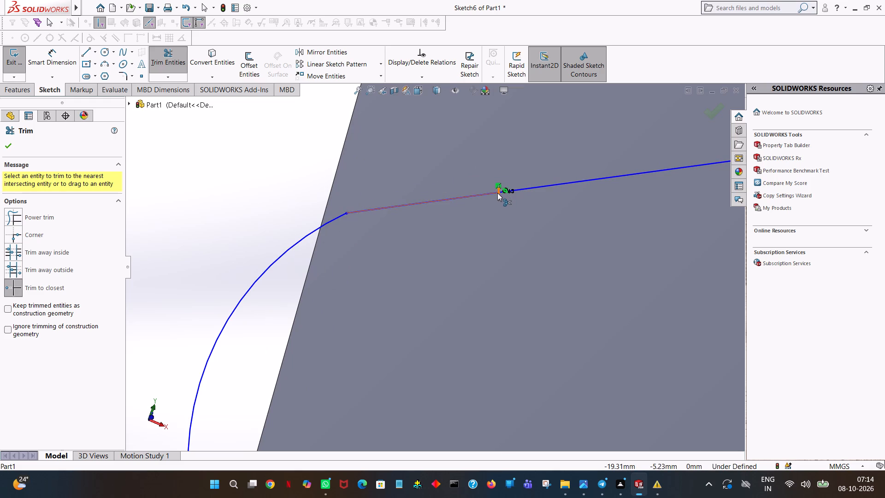
pyautogui.keyDown('ctrl'); pyautogui.scroll(-2, 497, 195); pyautogui.keyUp('ctrl')
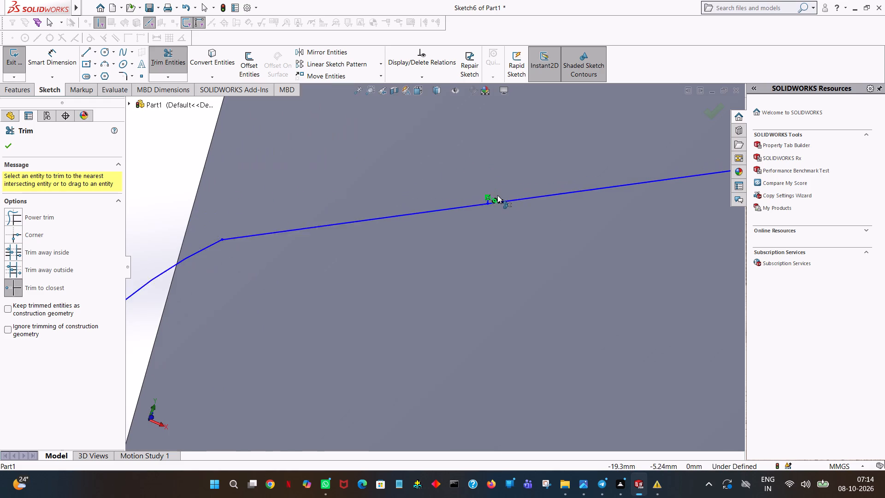
pyautogui.keyDown('ctrl'); pyautogui.scroll(-2, 497, 195); pyautogui.keyUp('ctrl')
pyautogui.click(482, 206)
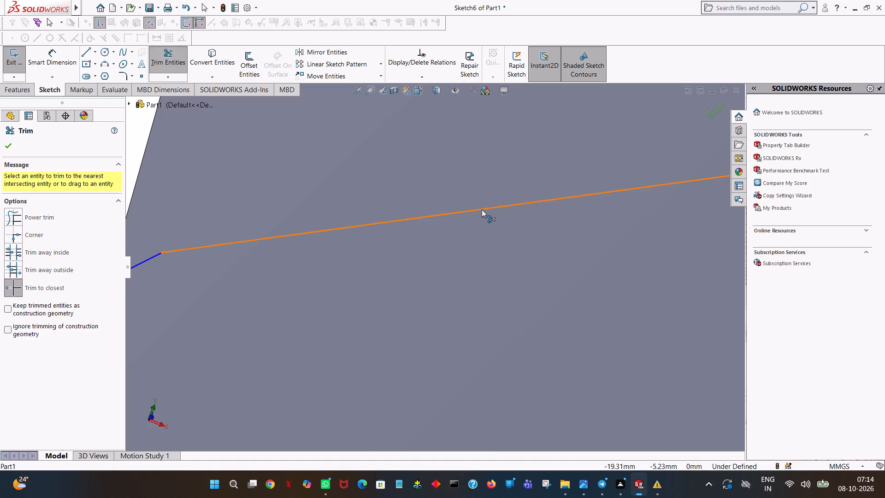
# On the next tooth clockwise, trim the excess arc and two leftover fragments at its counterclockwise slanted line.
pyautogui.keyDown('ctrl'); pyautogui.scroll(14, 482, 211); pyautogui.keyUp('ctrl')
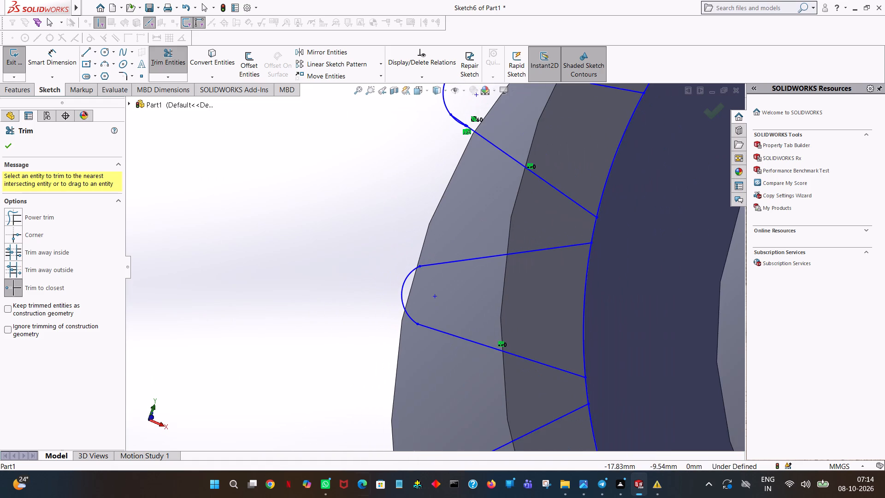
pyautogui.keyDown('ctrl'); pyautogui.scroll(7, 215, 497); pyautogui.keyUp('ctrl')
pyautogui.keyDown('ctrl'); pyautogui.scroll(8, 511, 149); pyautogui.keyUp('ctrl')
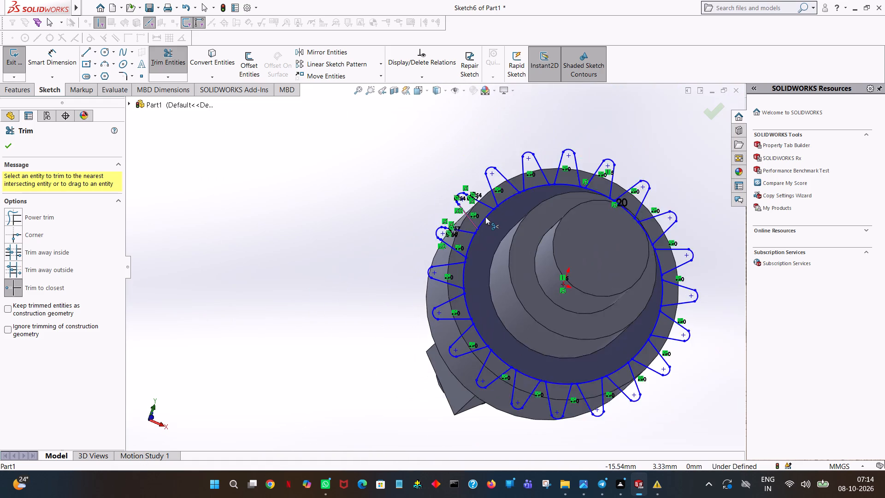
pyautogui.keyDown('ctrl'); pyautogui.scroll(2, 485, 217); pyautogui.keyUp('ctrl')
pyautogui.keyDown('ctrl'); pyautogui.scroll(-4, 477, 222); pyautogui.keyUp('ctrl')
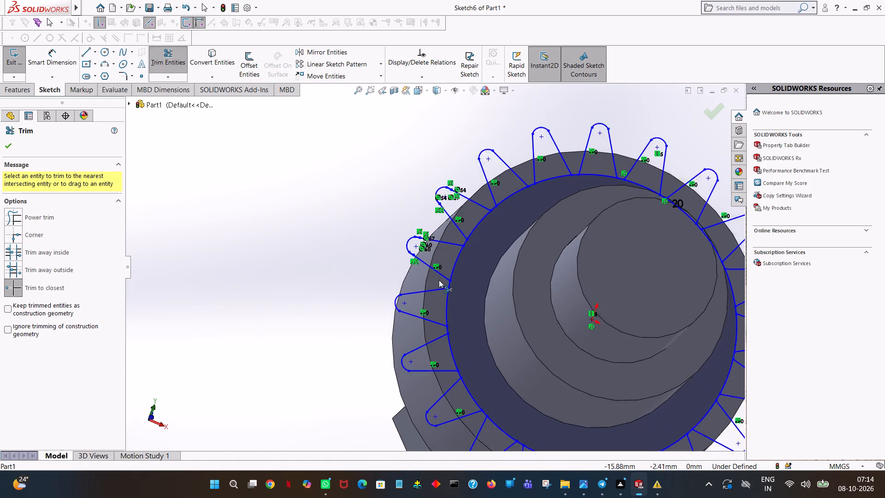
pyautogui.keyDown('ctrl'); pyautogui.scroll(-8, 439, 280); pyautogui.keyUp('ctrl')
pyautogui.keyDown('ctrl'); pyautogui.scroll(-4, 396, 237); pyautogui.keyUp('ctrl')
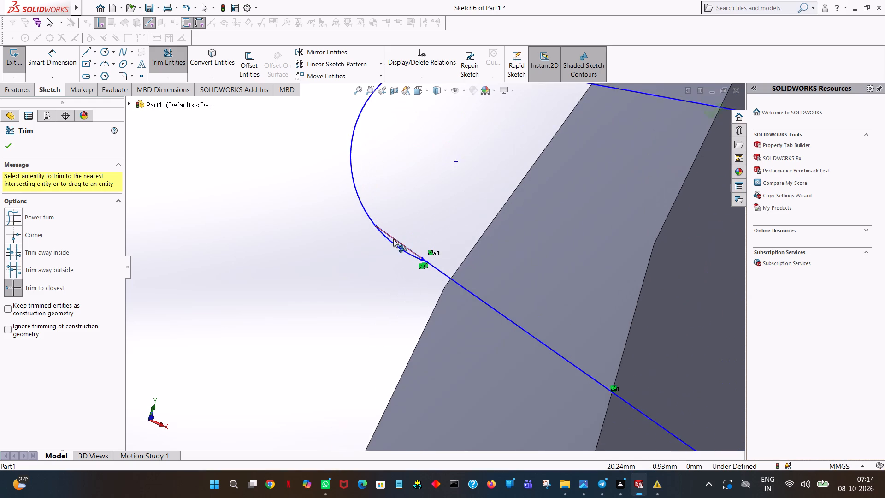
pyautogui.keyDown('ctrl'); pyautogui.scroll(-2, 393, 239); pyautogui.keyUp('ctrl')
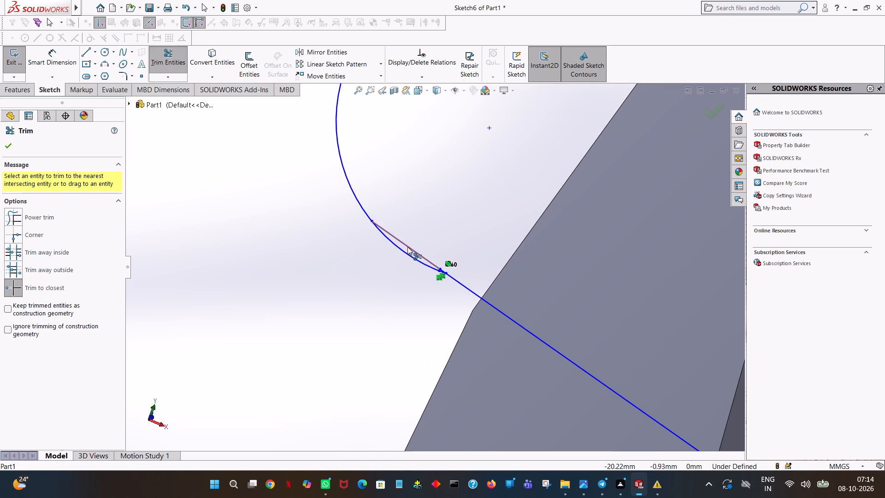
pyautogui.click(406, 255)
pyautogui.keyDown('ctrl'); pyautogui.scroll(-1, 438, 269); pyautogui.keyUp('ctrl')
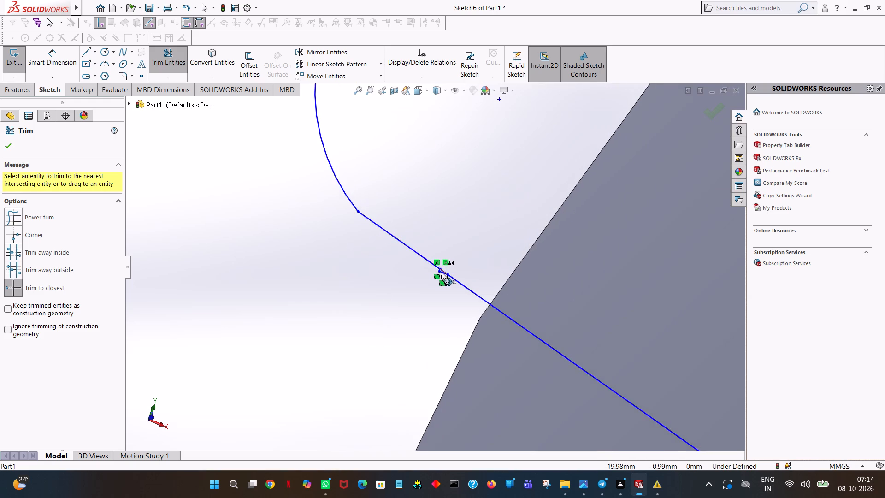
pyautogui.keyDown('ctrl'); pyautogui.scroll(-7, 442, 272); pyautogui.keyUp('ctrl')
pyautogui.click(424, 252)
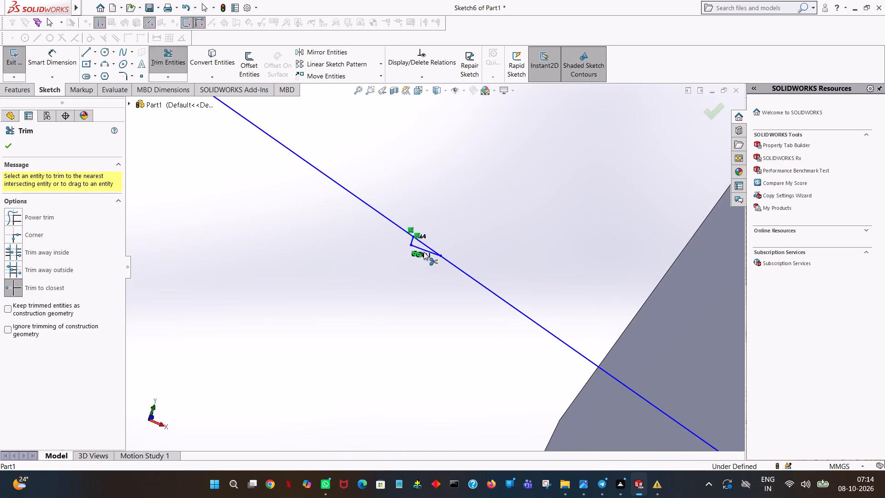
pyautogui.click(410, 241)
# Trim the excess arc and two leftover fragments at the same tooth's clockwise, nearly horizontal line.
pyautogui.keyDown('ctrl'); pyautogui.scroll(10, 412, 242); pyautogui.keyUp('ctrl')
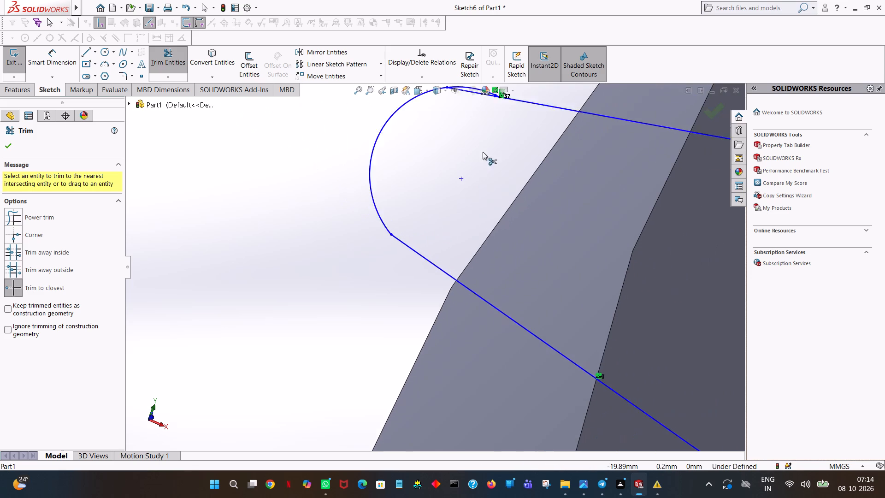
pyautogui.keyDown('ctrl'); pyautogui.scroll(3, 483, 152); pyautogui.keyUp('ctrl')
pyautogui.keyDown('ctrl'); pyautogui.scroll(-6, 460, 159); pyautogui.keyUp('ctrl')
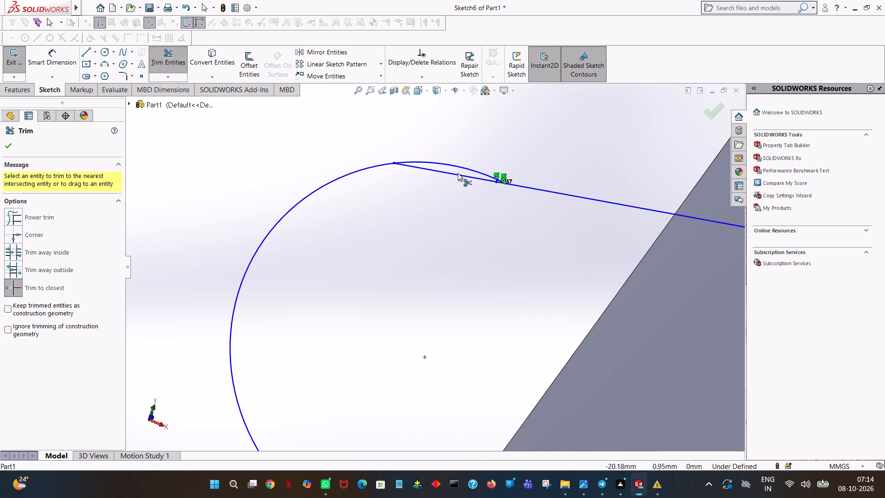
pyautogui.click(458, 173)
pyautogui.click(465, 166)
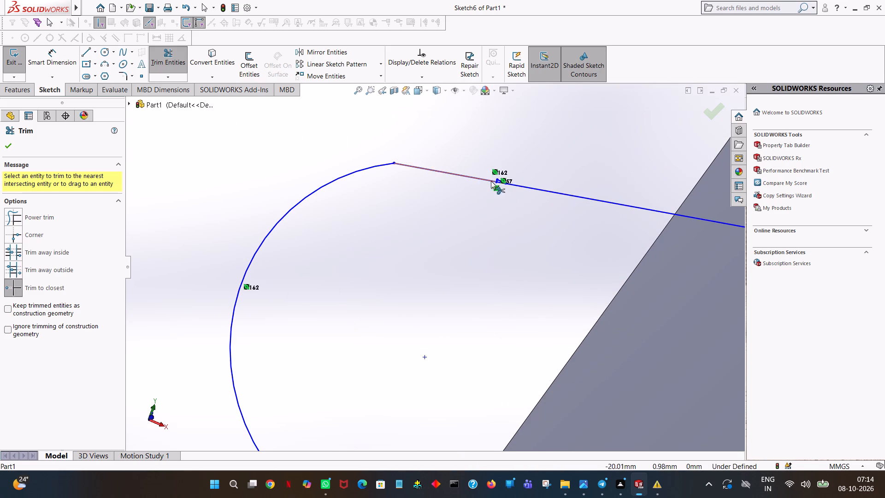
pyautogui.keyDown('ctrl'); pyautogui.scroll(-8, 493, 182); pyautogui.keyUp('ctrl')
pyautogui.click(475, 254)
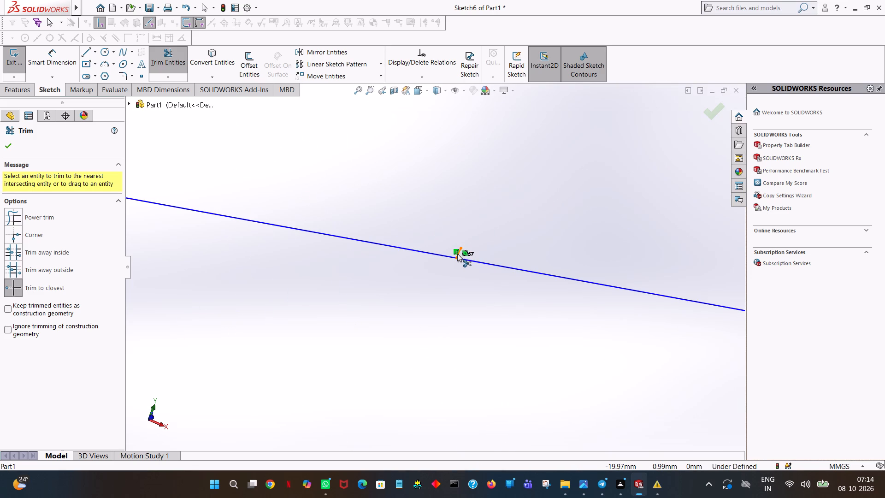
pyautogui.click(461, 250)
# On the last uncleaned tooth clockwise, trim the excess arc and two leftover fragments at its counterclockwise slanted line.
pyautogui.keyDown('ctrl'); pyautogui.scroll(5, 463, 251); pyautogui.keyUp('ctrl')
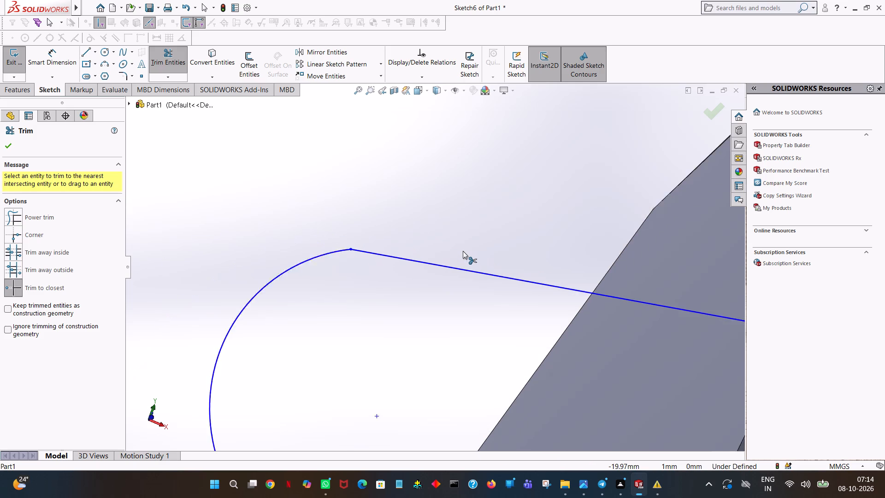
pyautogui.keyDown('ctrl'); pyautogui.scroll(14, 463, 251); pyautogui.keyUp('ctrl')
pyautogui.keyDown('ctrl'); pyautogui.scroll(-4, 501, 171); pyautogui.keyUp('ctrl')
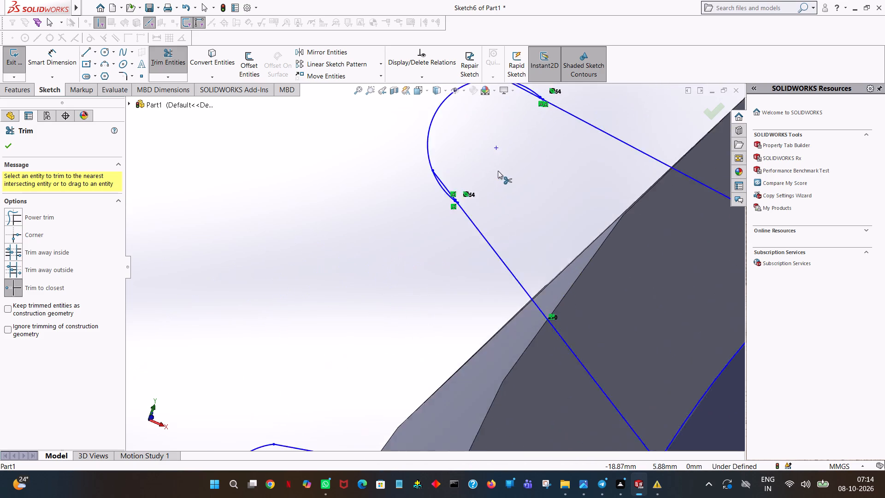
pyautogui.keyDown('ctrl'); pyautogui.scroll(-6, 498, 171); pyautogui.keyUp('ctrl')
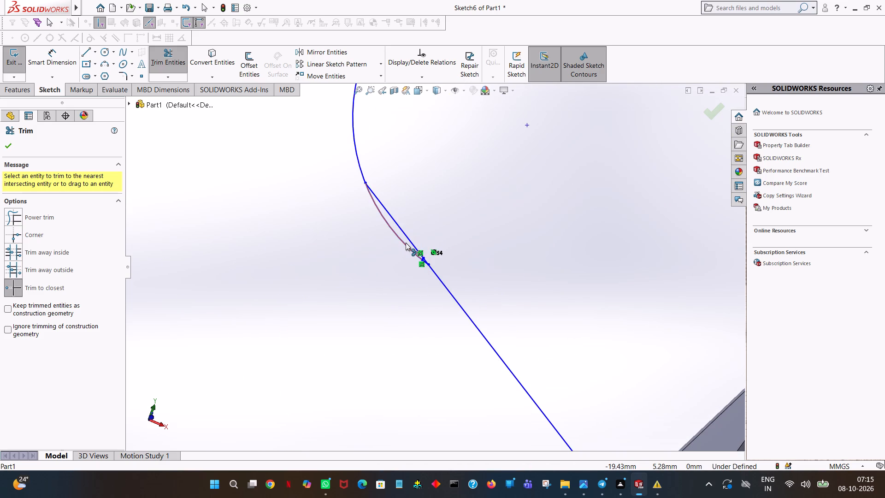
pyautogui.click(406, 243)
pyautogui.keyDown('ctrl'); pyautogui.scroll(-5, 414, 259); pyautogui.keyUp('ctrl')
pyautogui.keyDown('ctrl'); pyautogui.scroll(-2, 469, 279); pyautogui.keyUp('ctrl')
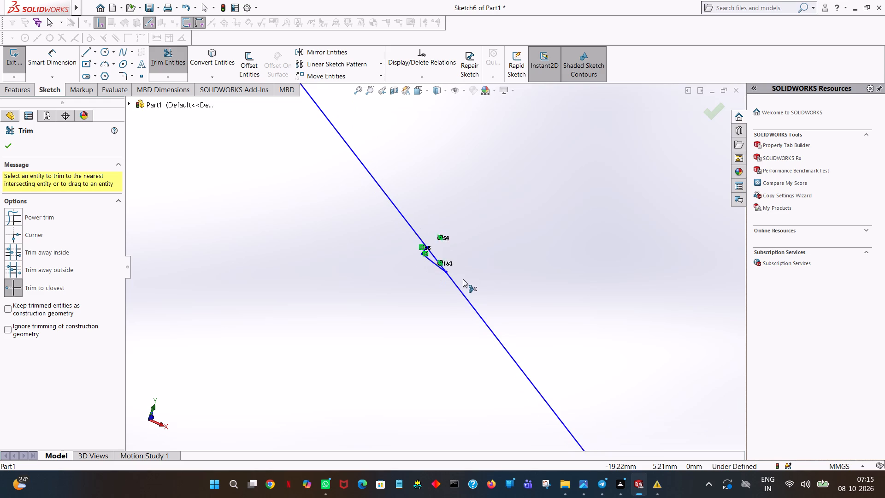
pyautogui.keyDown('ctrl'); pyautogui.scroll(-2, 463, 279); pyautogui.keyUp('ctrl')
pyautogui.click(413, 252)
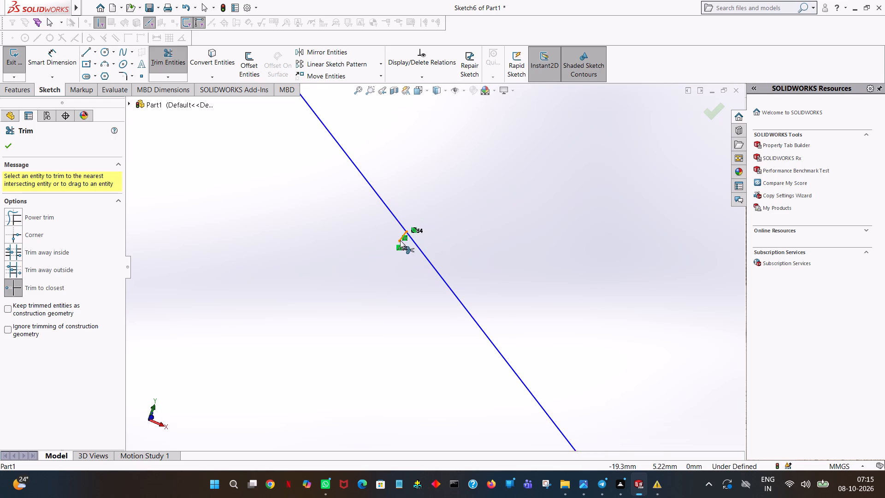
pyautogui.click(398, 241)
# Trim the excess arc and two leftover fragments at this tooth's clockwise slanted line and finish trimming the profile.
pyautogui.keyDown('ctrl'); pyautogui.scroll(10, 405, 240); pyautogui.keyUp('ctrl')
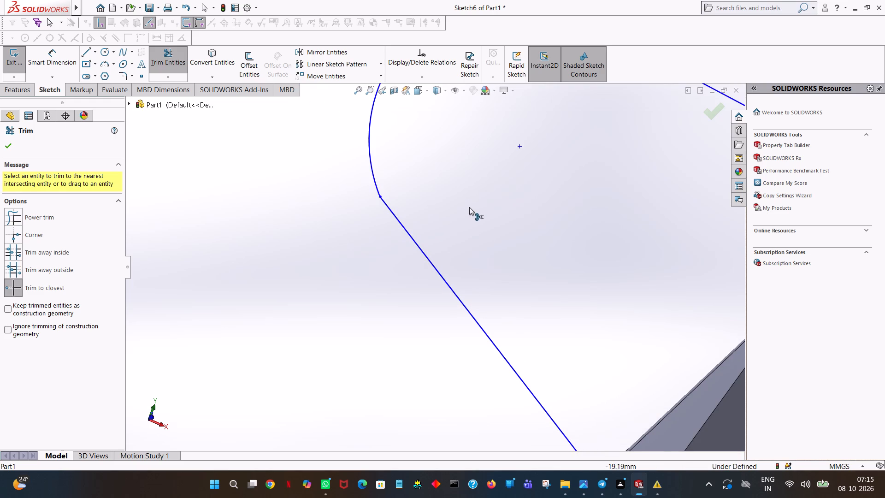
pyautogui.keyDown('ctrl'); pyautogui.scroll(6, 542, 153); pyautogui.keyUp('ctrl')
pyautogui.keyDown('ctrl'); pyautogui.scroll(-8, 496, 181); pyautogui.keyUp('ctrl')
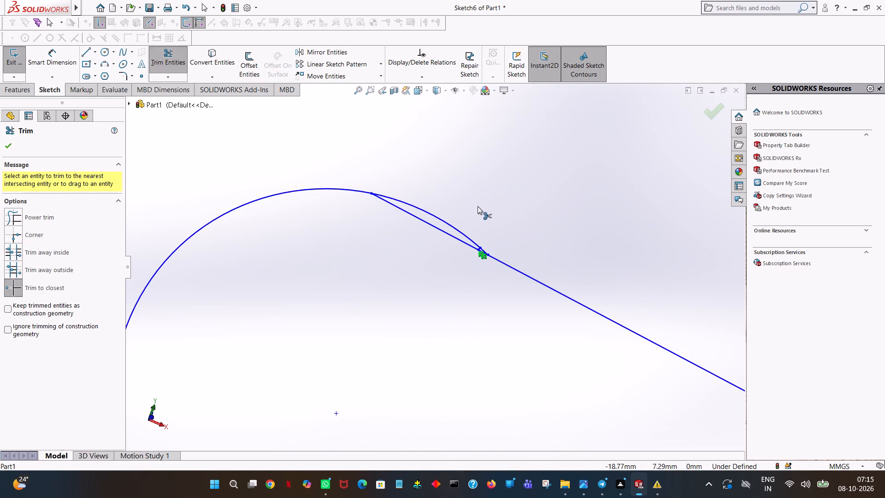
pyautogui.click(454, 228)
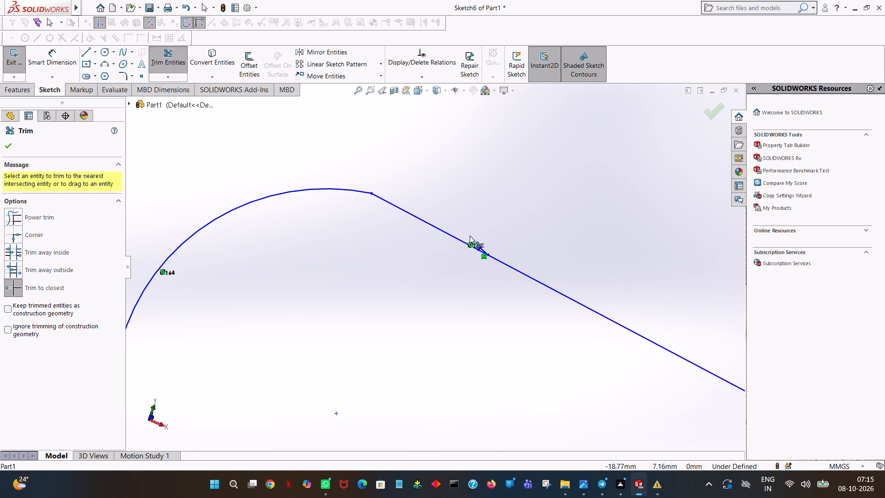
pyautogui.keyDown('ctrl'); pyautogui.scroll(-8, 484, 245); pyautogui.keyUp('ctrl')
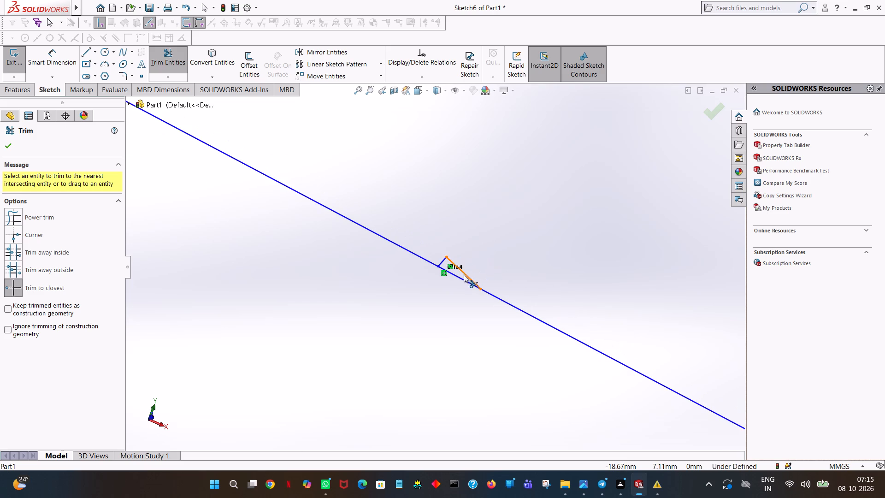
pyautogui.click(464, 275)
pyautogui.click(441, 261)
pyautogui.keyDown('ctrl'); pyautogui.scroll(14, 446, 260); pyautogui.keyUp('ctrl')
pyautogui.keyDown('ctrl'); pyautogui.scroll(7, 603, 148); pyautogui.keyUp('ctrl')
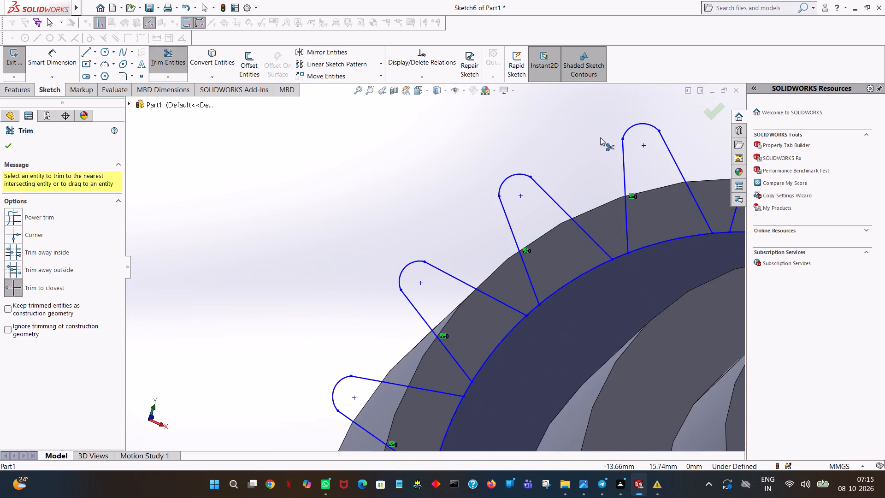
pyautogui.keyDown('ctrl'); pyautogui.scroll(-10, 496, 178); pyautogui.keyUp('ctrl')
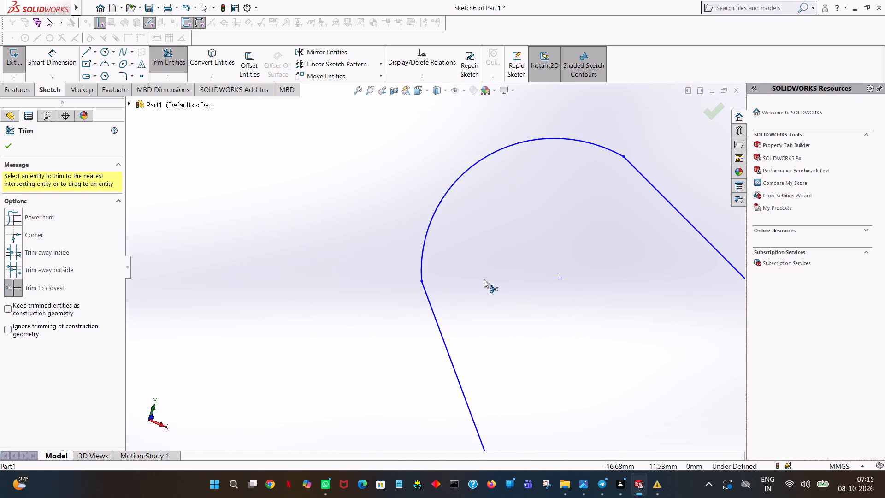
pyautogui.keyDown('ctrl'); pyautogui.scroll(19, 484, 279); pyautogui.keyUp('ctrl')
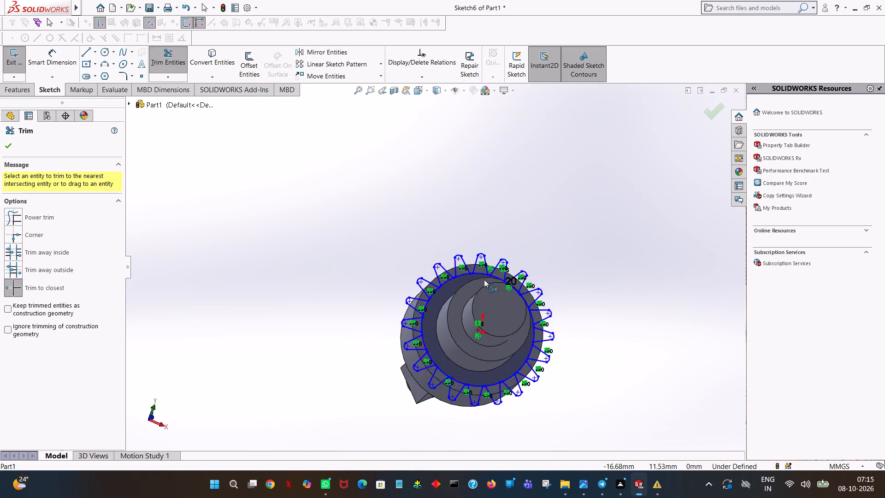
pyautogui.keyDown('ctrl'); pyautogui.scroll(2, 484, 279); pyautogui.keyUp('ctrl')
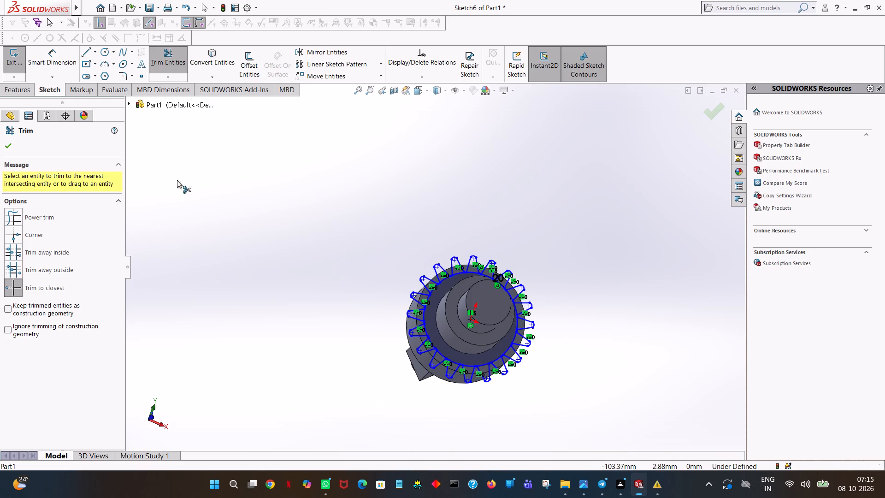
pyautogui.click(10, 148)
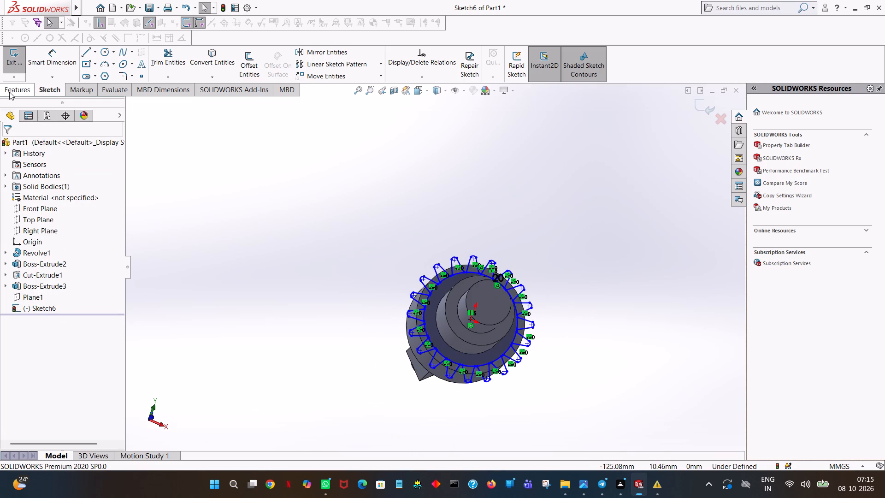
# Start a boss extrude from one tooth region of the sketch, blind 10 mm in the reversed direction, along the largest collar.
pyautogui.click(9, 87)
pyautogui.click(18, 70)
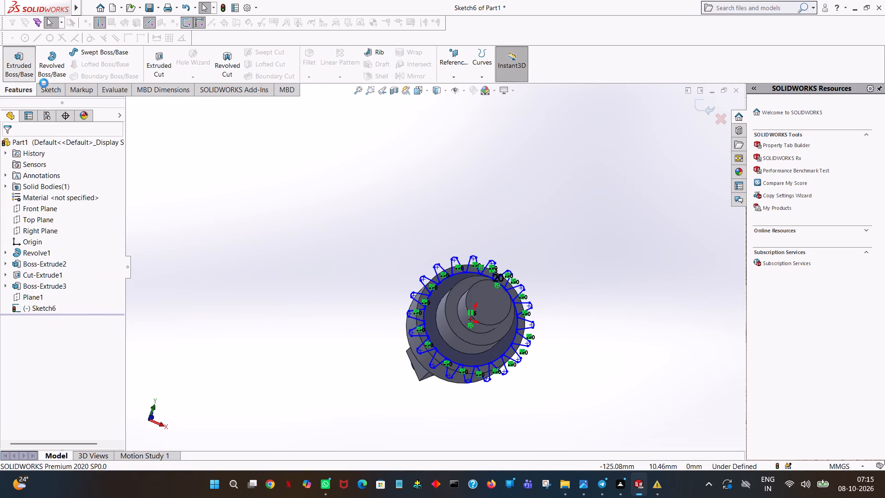
pyautogui.moveTo(208, 159); pyautogui.dragTo(233, 151, button='middle')
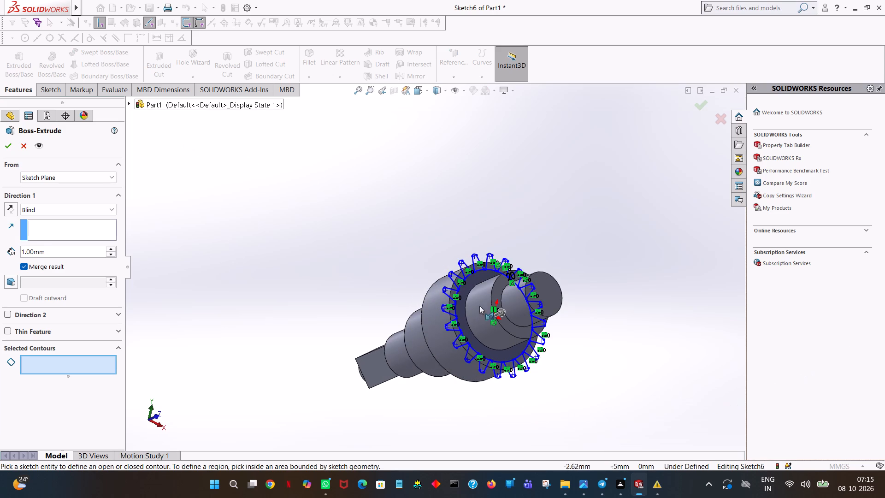
pyautogui.click(477, 260)
pyautogui.click(489, 260)
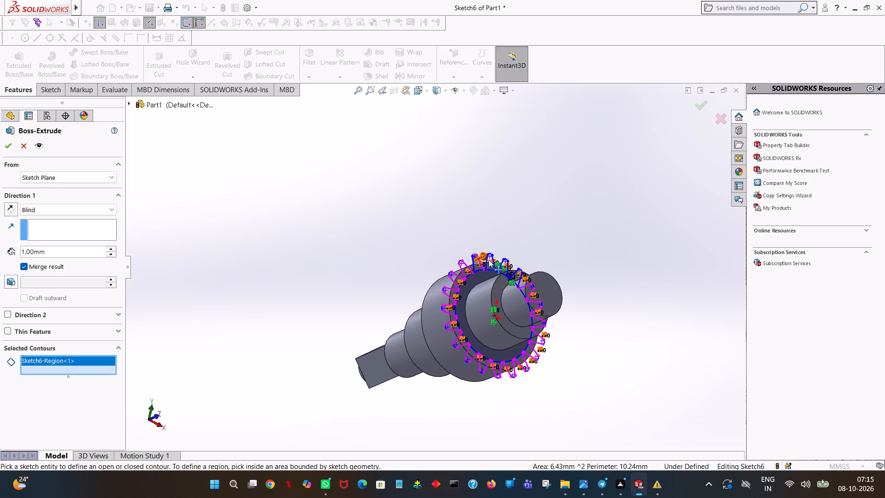
pyautogui.moveTo(495, 263); pyautogui.dragTo(513, 320, button='middle')
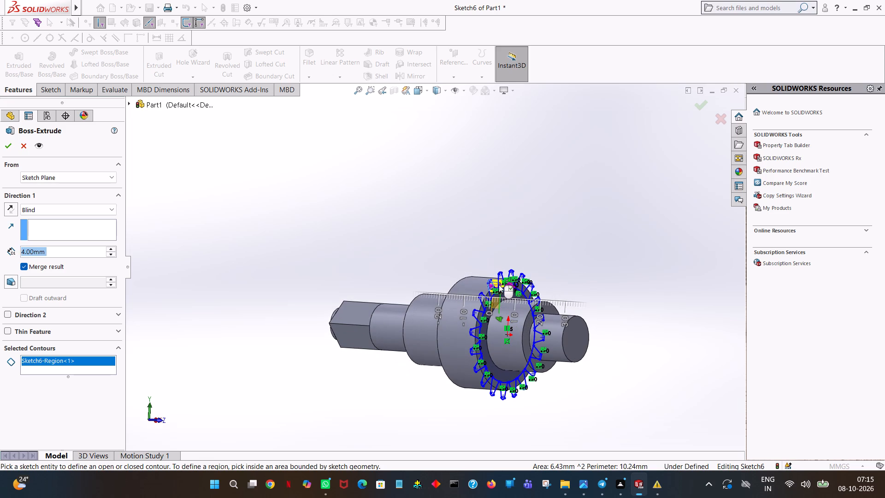
pyautogui.click(468, 275)
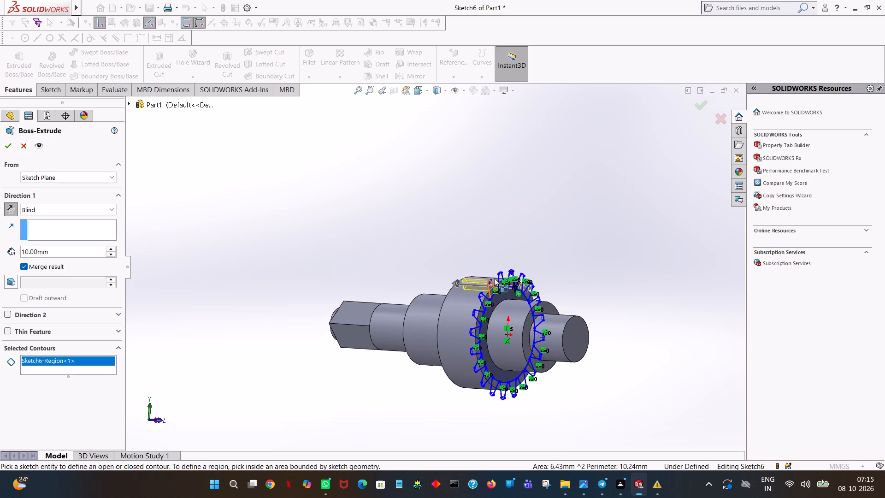
# Turn on a second blind direction for the tooth extrude and set its depth to 4 mm.
pyautogui.click(524, 279)
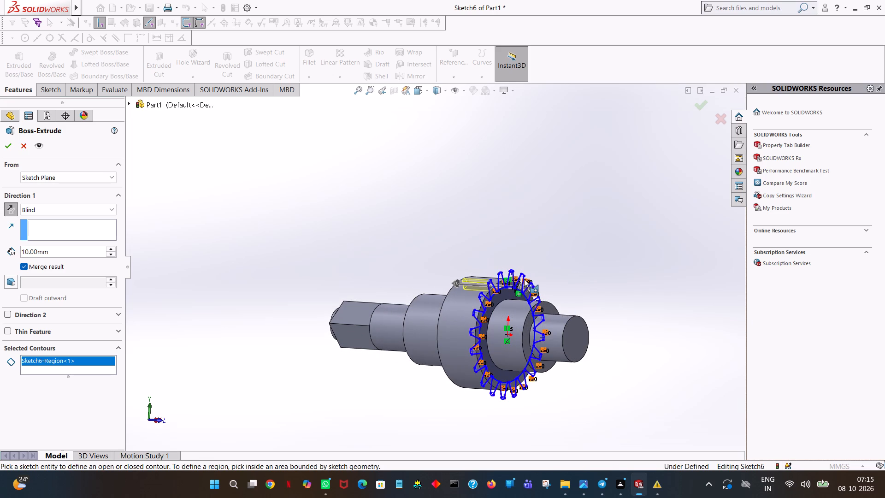
pyautogui.click(522, 276)
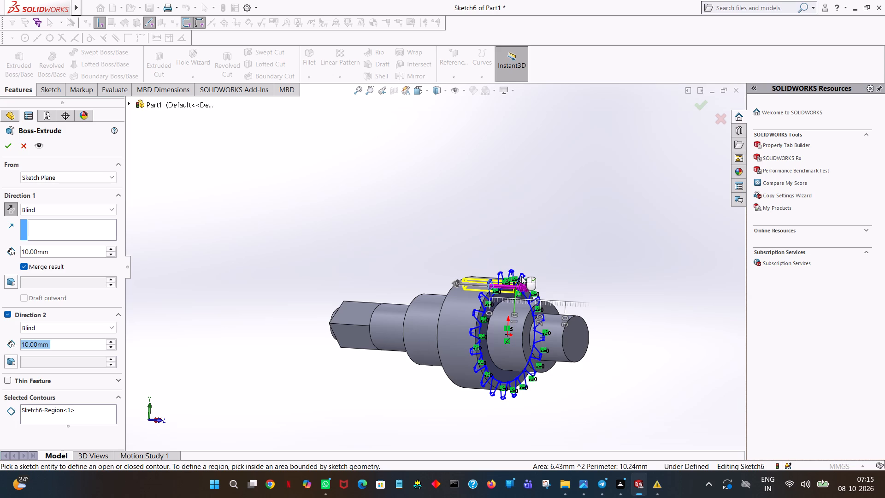
pyautogui.click(521, 276)
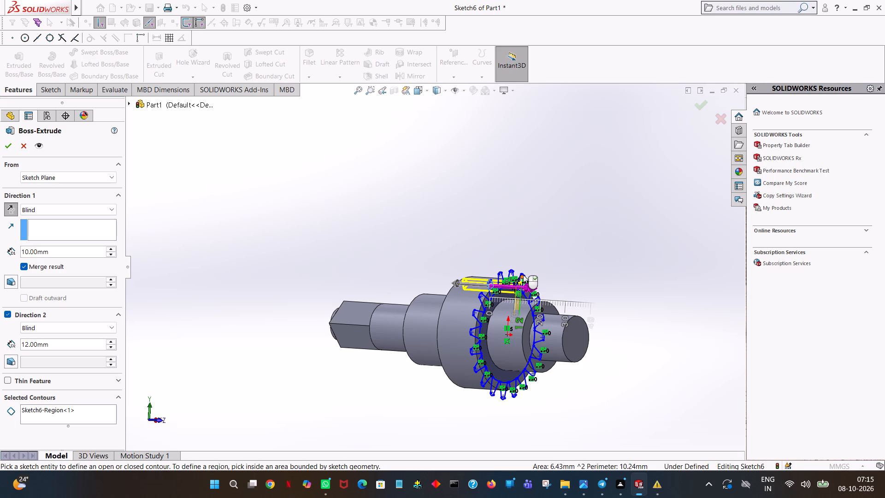
pyautogui.keyDown('ctrl'); pyautogui.scroll(-7, 27, 487); pyautogui.keyUp('ctrl')
pyautogui.keyDown('ctrl'); pyautogui.scroll(4, 268, 431); pyautogui.keyUp('ctrl')
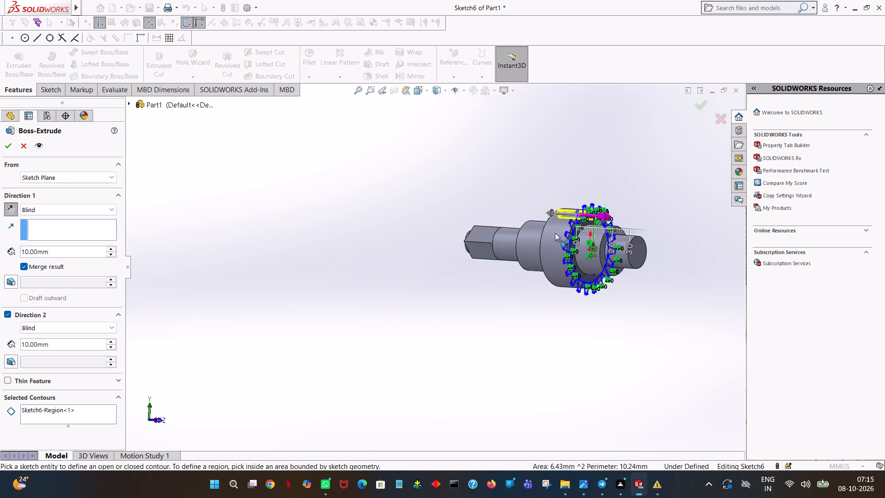
pyautogui.keyDown('ctrl'); pyautogui.scroll(3, 555, 233); pyautogui.keyUp('ctrl')
pyautogui.keyDown('ctrl'); pyautogui.scroll(-8, 567, 214); pyautogui.keyUp('ctrl')
pyautogui.moveTo(519, 290); pyautogui.dragTo(476, 304, button='middle')
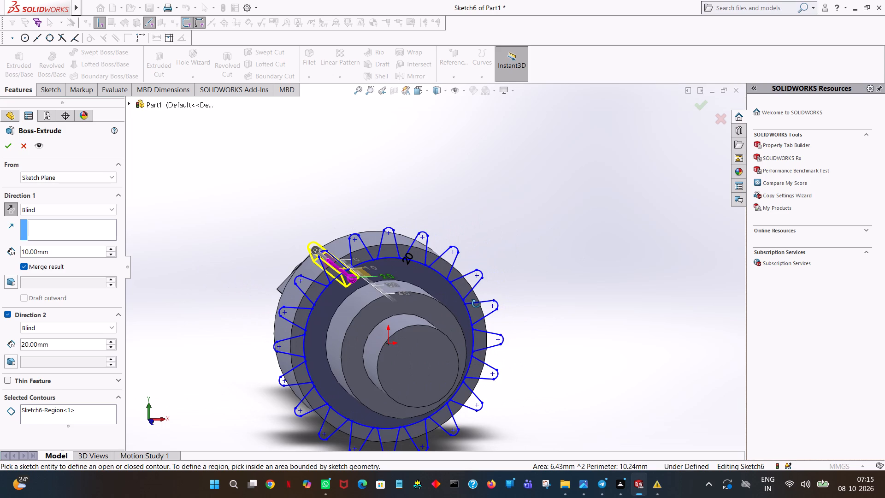
pyautogui.moveTo(476, 304); pyautogui.dragTo(477, 306, button='middle')
pyautogui.click(348, 267)
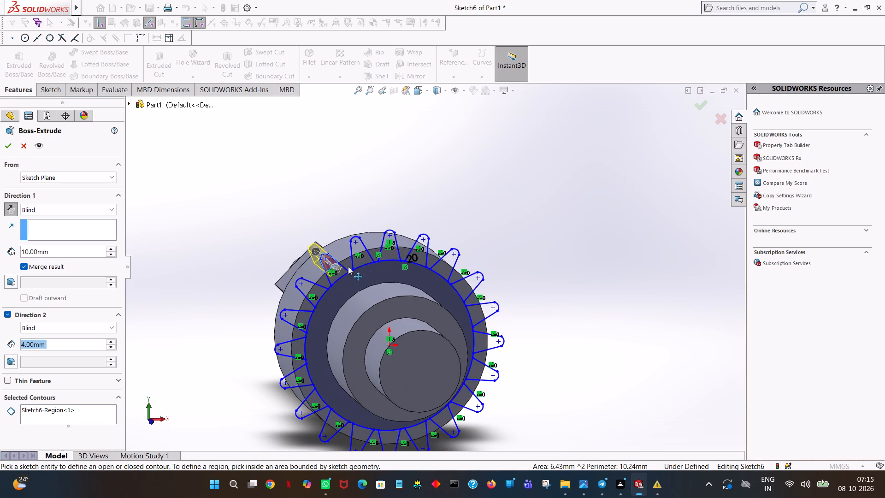
# Add the outer region of the next tooth clockwise to the extrude contours and set the second direction's depth to 1 mm.
pyautogui.click(359, 249)
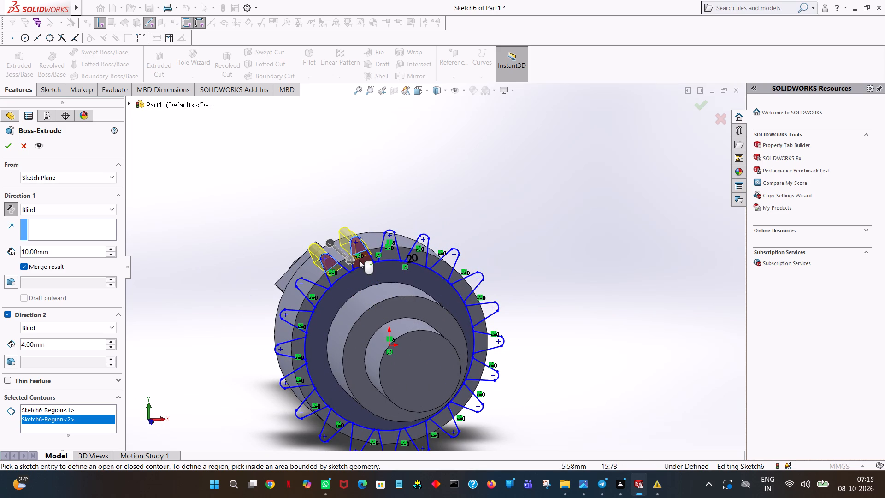
pyautogui.click(359, 260)
pyautogui.click(393, 236)
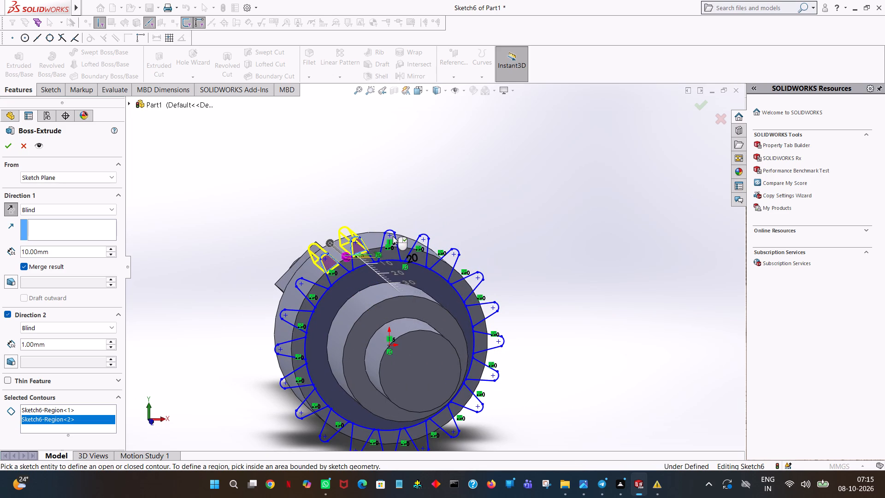
# Add the inner and outer regions of the next five teeth clockwise, starting with the topmost tooth, to the extrude contours.
pyautogui.click(393, 254)
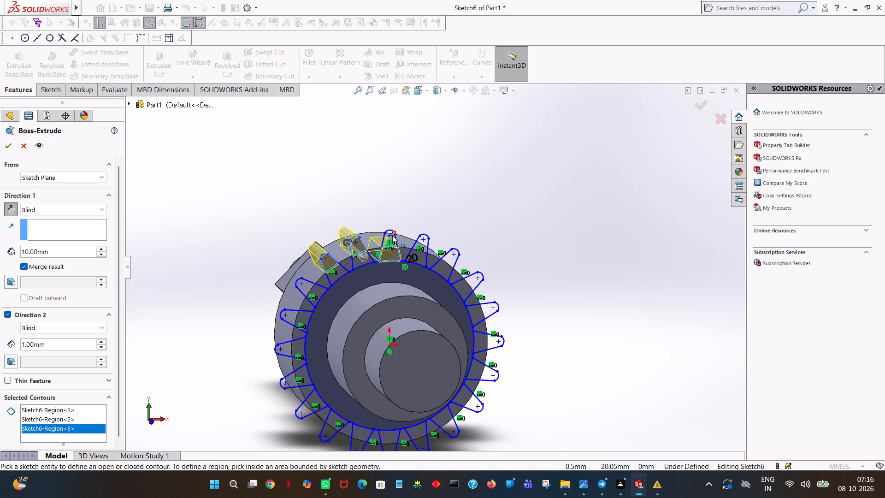
pyautogui.click(392, 237)
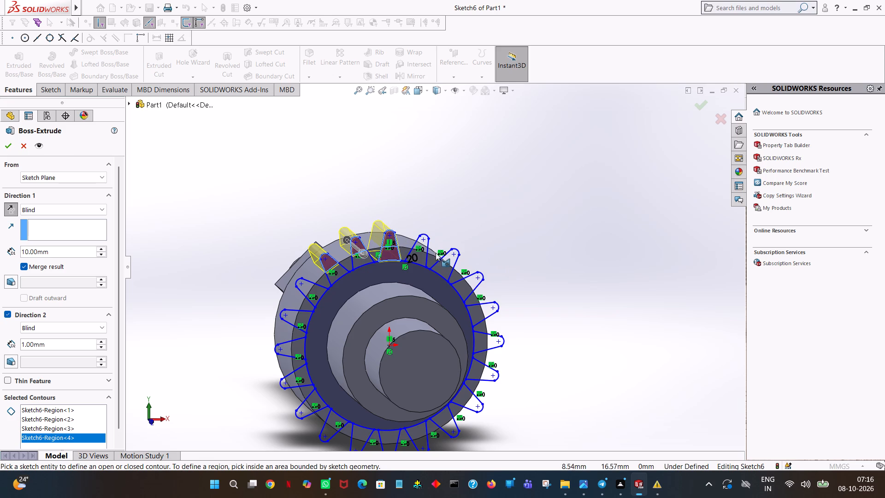
pyautogui.click(422, 246)
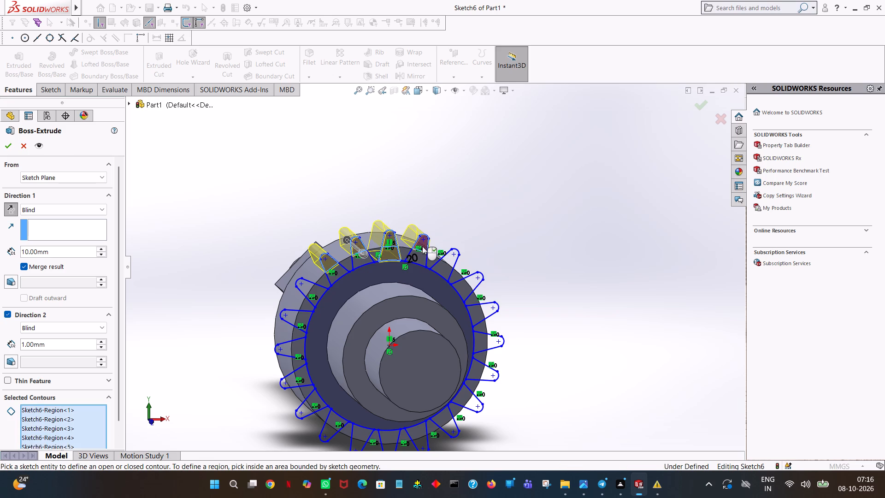
pyautogui.click(422, 256)
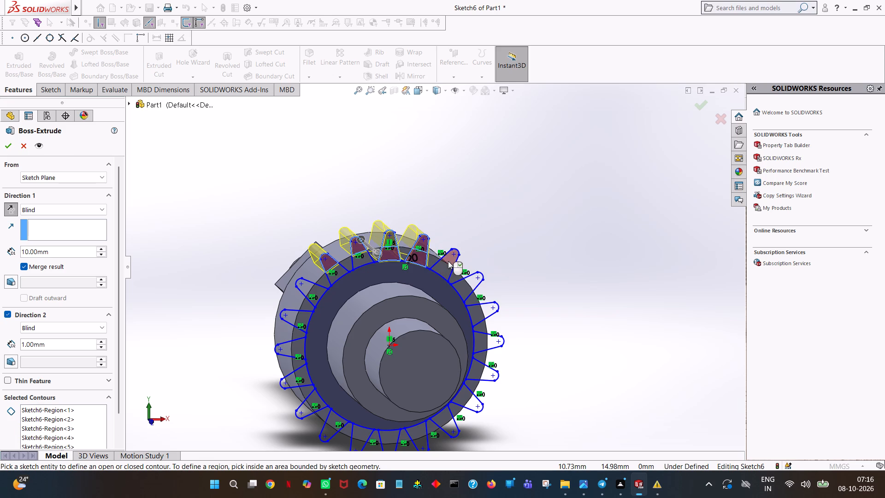
pyautogui.click(448, 261)
pyautogui.click(444, 267)
pyautogui.click(467, 285)
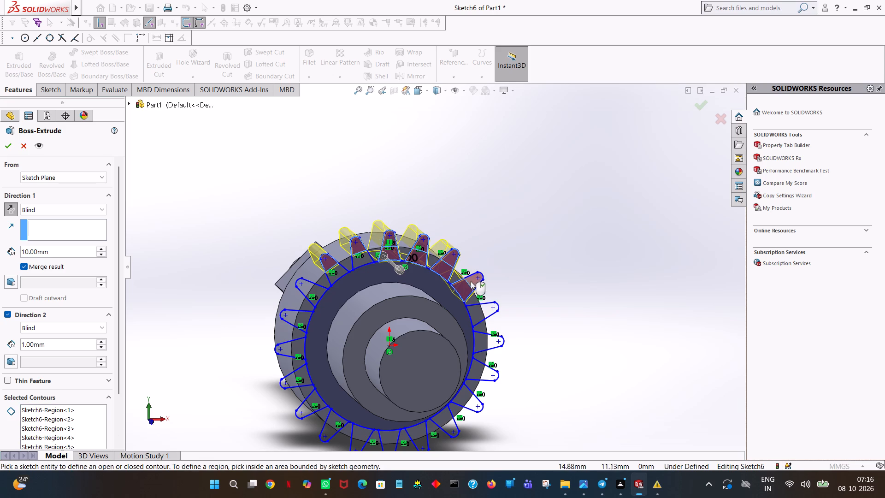
pyautogui.click(472, 280)
pyautogui.click(479, 313)
pyautogui.click(490, 311)
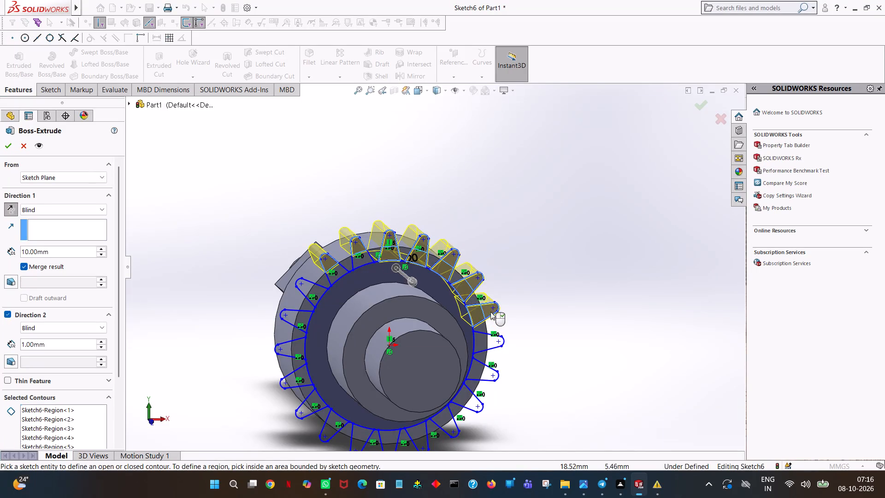
# Add the inner and outer regions of the next six teeth clockwise, ending with the bottommost tooth, to the extrude contours.
pyautogui.click(491, 343)
pyautogui.click(483, 345)
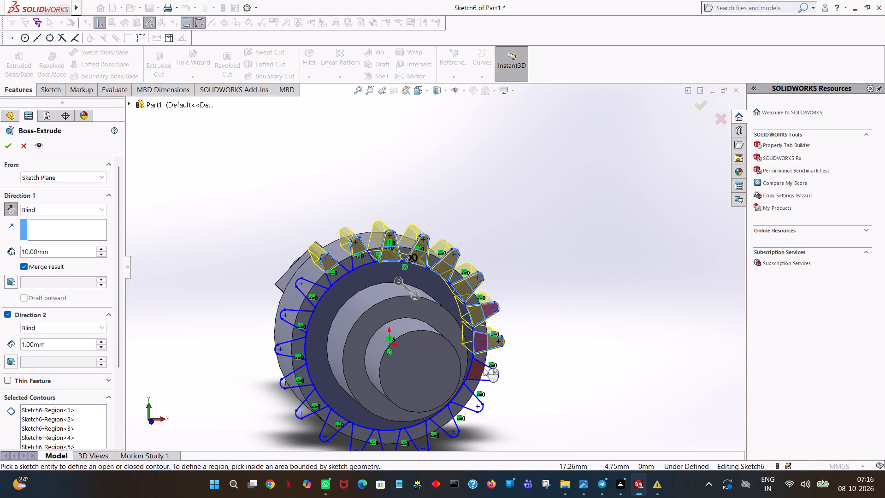
pyautogui.click(484, 368)
pyautogui.click(490, 374)
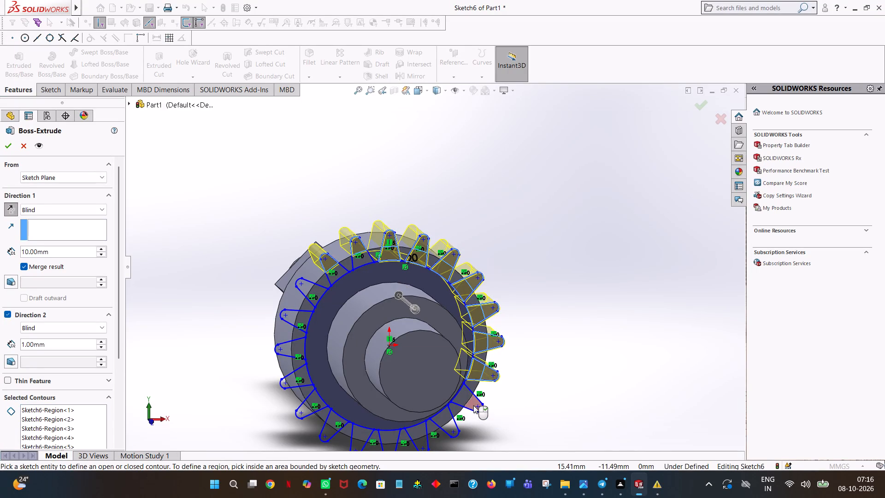
pyautogui.click(473, 405)
pyautogui.click(461, 397)
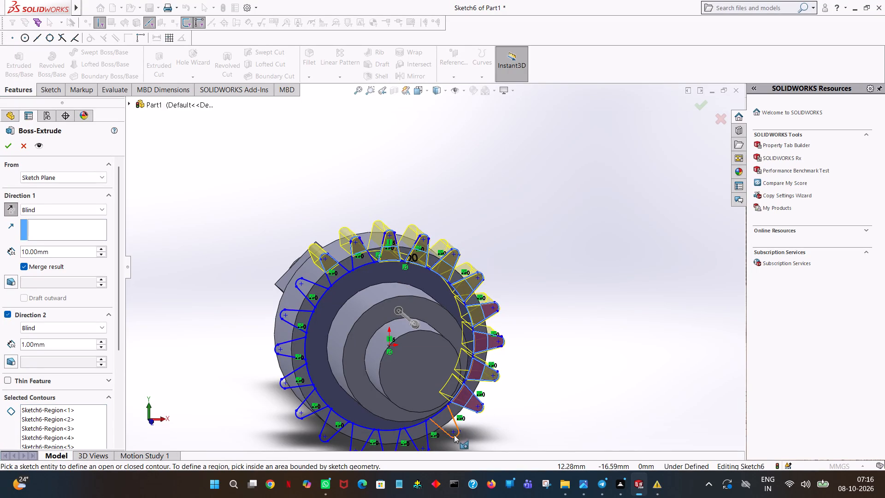
pyautogui.click(452, 427)
pyautogui.click(446, 418)
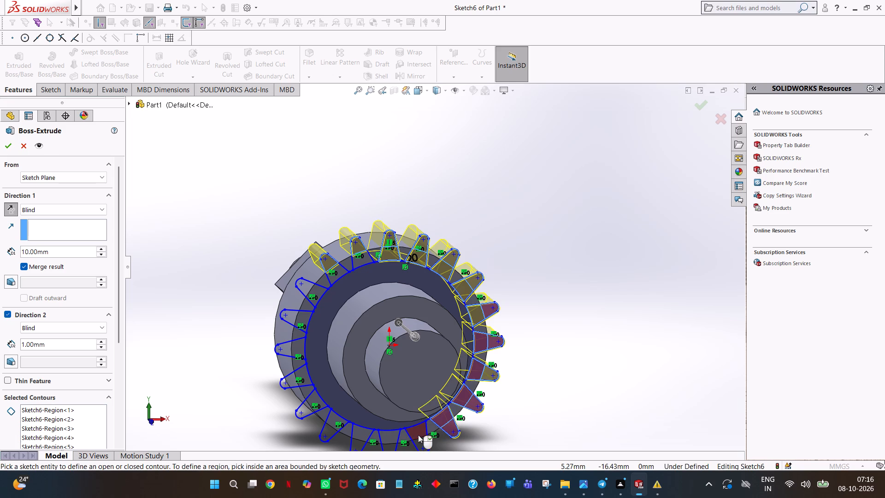
pyautogui.click(418, 435)
pyautogui.click(421, 443)
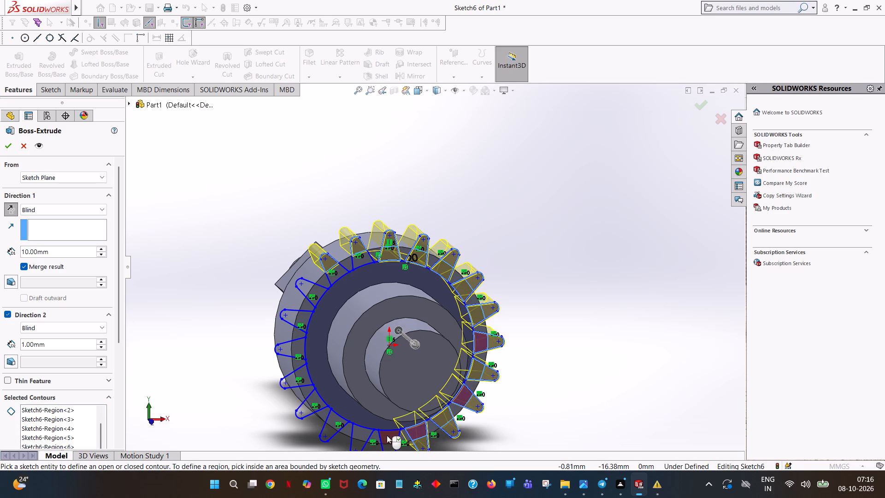
pyautogui.click(388, 435)
pyautogui.click(390, 447)
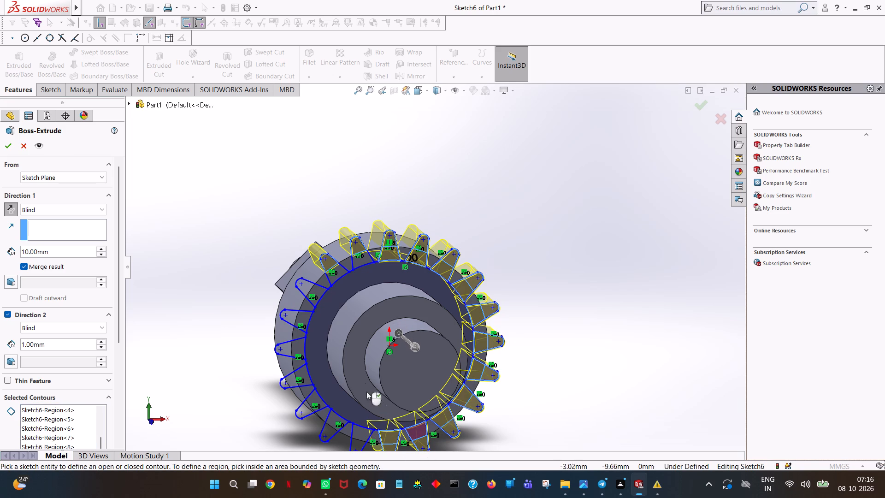
# Add the inner and outer regions of the three teeth clockwise past the bottommost tooth to the extrude contours.
pyautogui.keyDown('ctrl'); pyautogui.moveTo(454, 222); pyautogui.dragTo(459, 196, button='middle'); pyautogui.keyUp('ctrl')
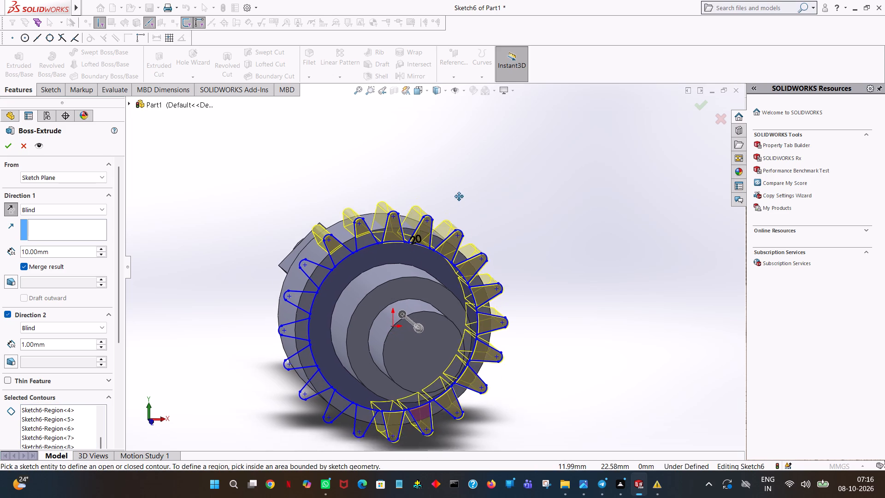
pyautogui.keyDown('ctrl'); pyautogui.moveTo(459, 196); pyautogui.dragTo(472, 155, button='middle'); pyautogui.keyUp('ctrl')
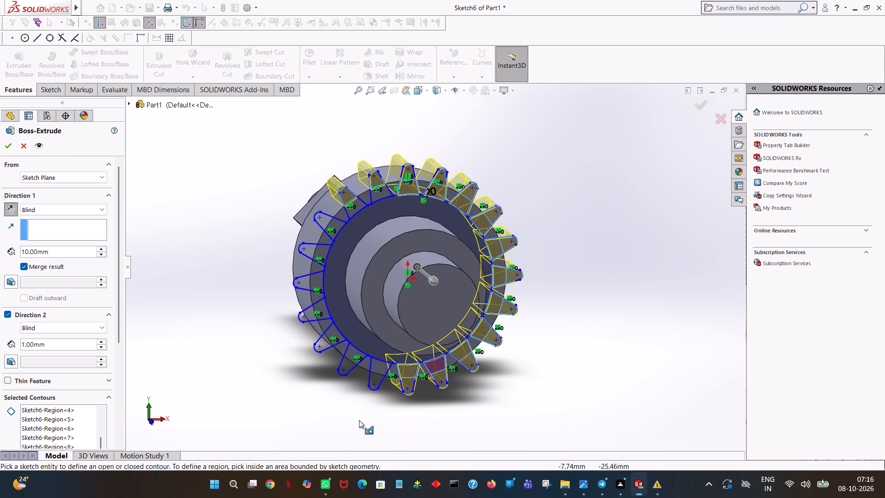
pyautogui.click(372, 382)
pyautogui.click(377, 367)
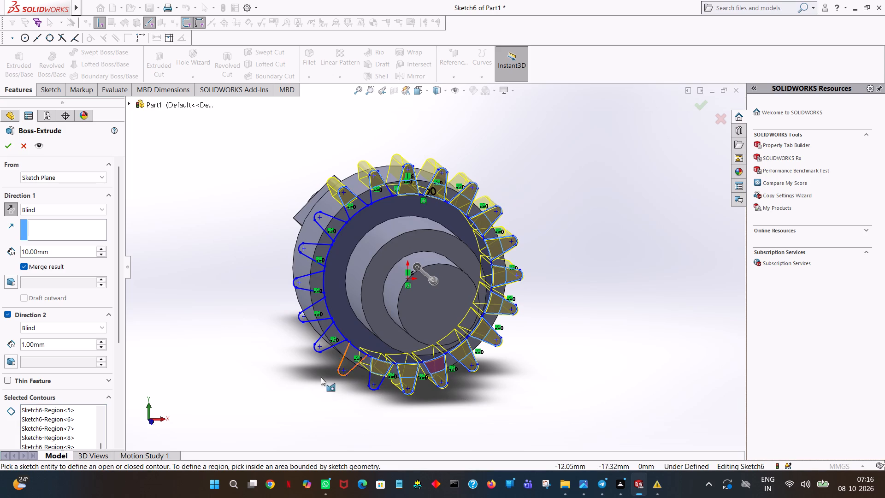
pyautogui.click(378, 382)
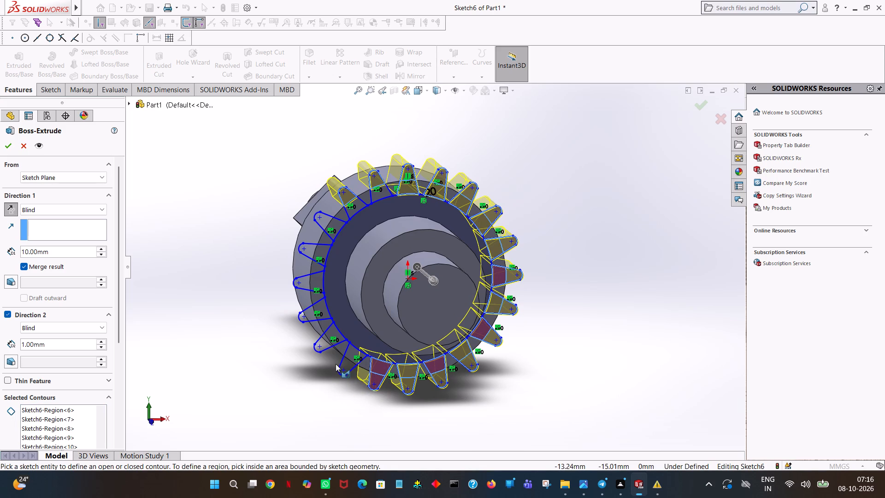
pyautogui.click(346, 366)
pyautogui.click(350, 357)
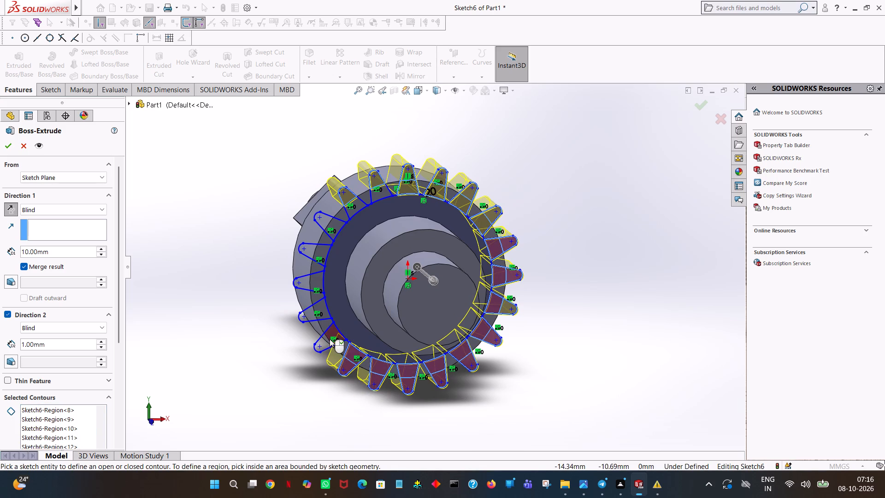
pyautogui.click(330, 339)
pyautogui.click(325, 342)
# Add the inner and outer regions of the remaining four teeth to the extrude contours, completing the ring.
pyautogui.click(306, 315)
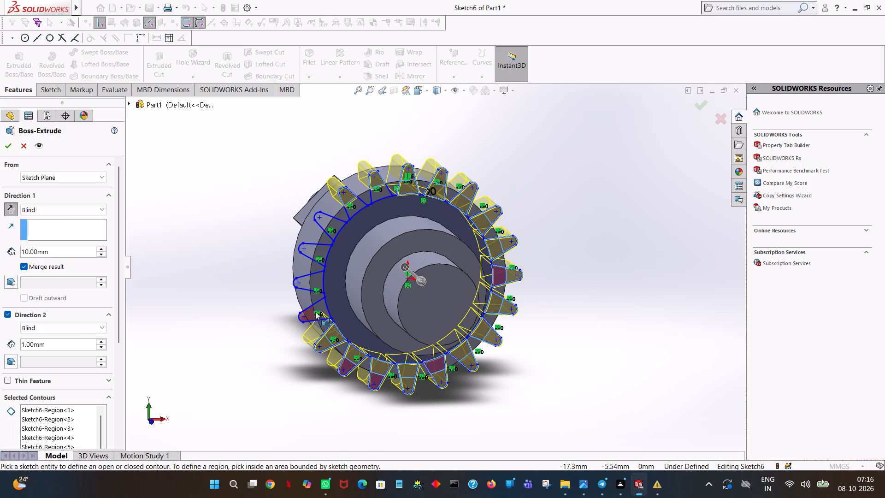
pyautogui.click(320, 311)
pyautogui.click(308, 314)
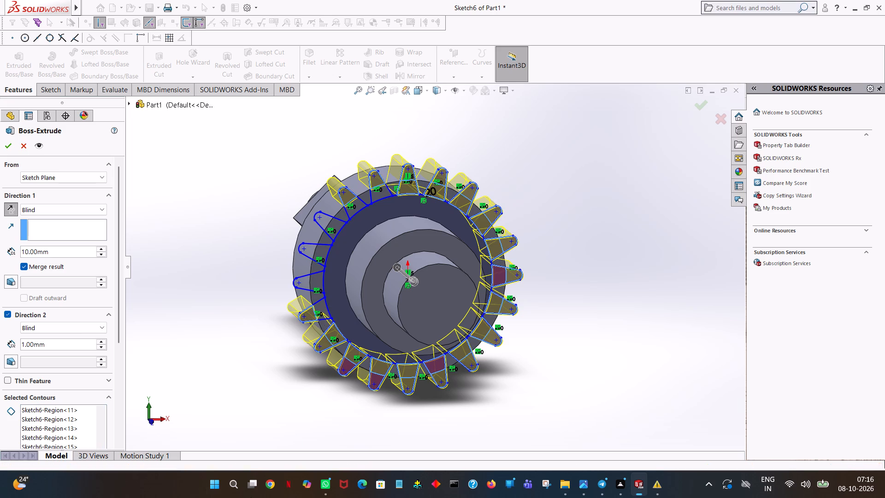
pyautogui.click(324, 306)
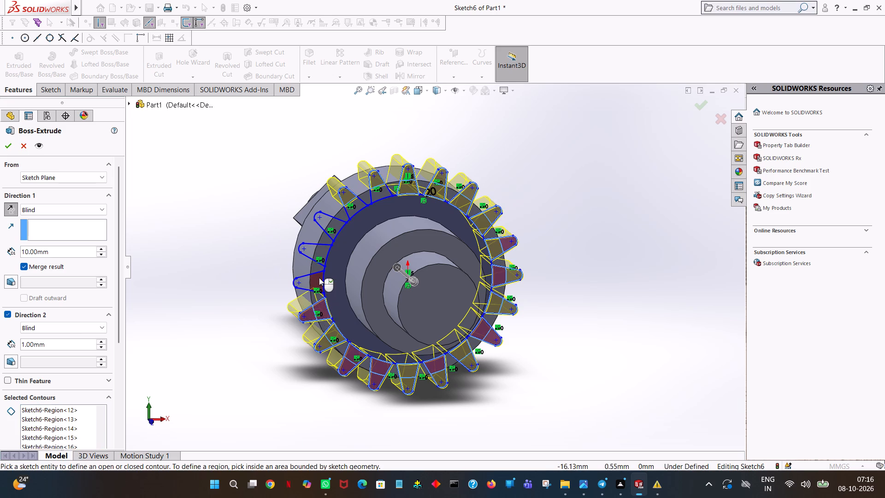
pyautogui.click(313, 277)
pyautogui.click(304, 279)
pyautogui.click(310, 248)
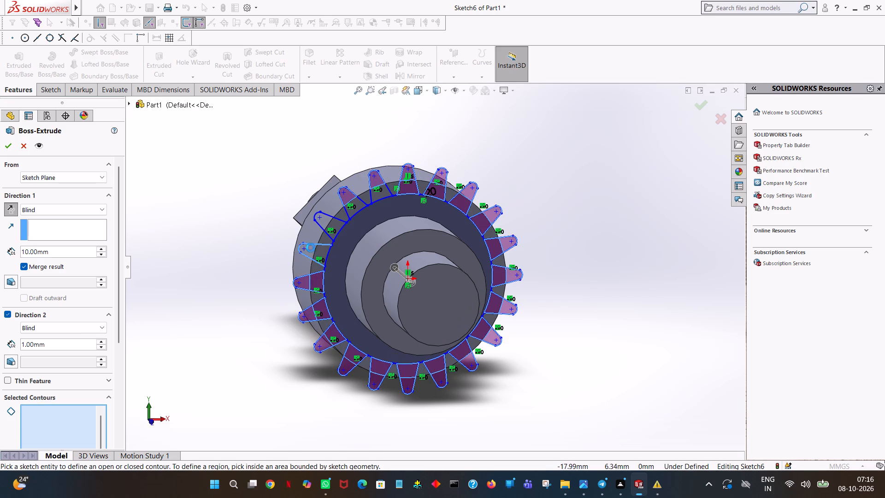
pyautogui.click(319, 252)
pyautogui.click(310, 252)
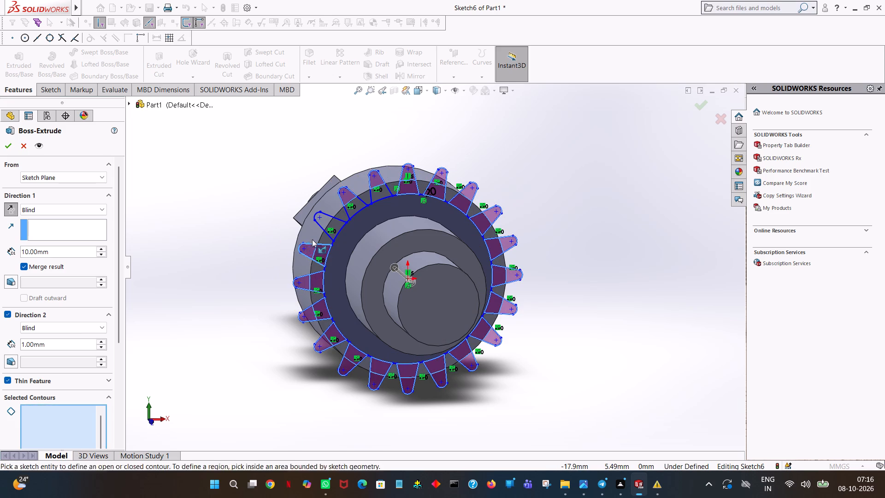
pyautogui.click(320, 219)
pyautogui.click(332, 227)
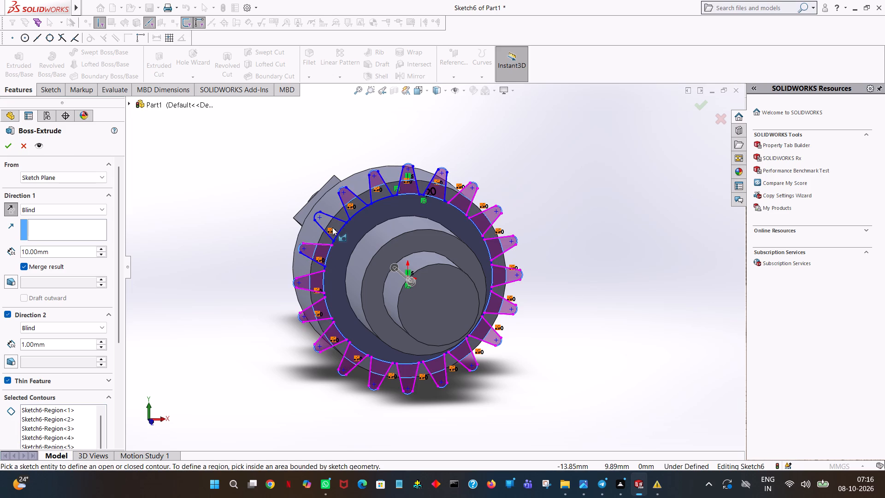
pyautogui.click(334, 223)
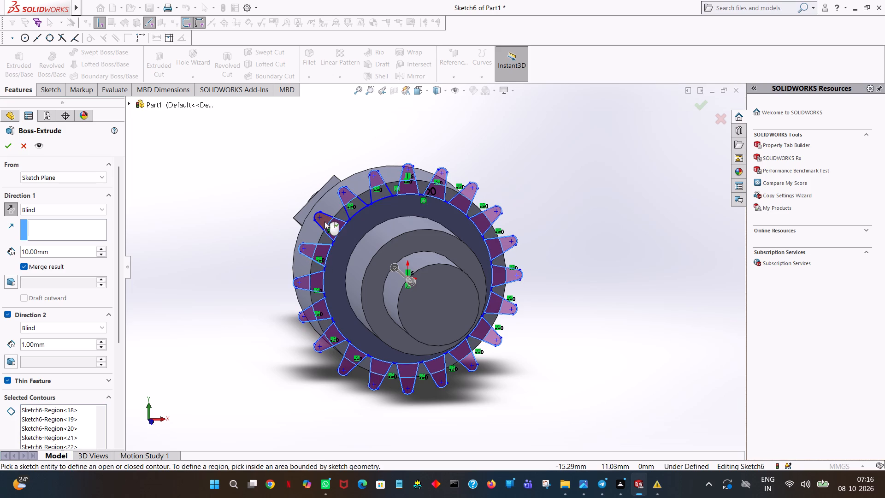
pyautogui.click(324, 221)
# Set the extrude's second direction depth to 41 mm.
pyautogui.moveTo(538, 320); pyautogui.dragTo(572, 297, button='middle')
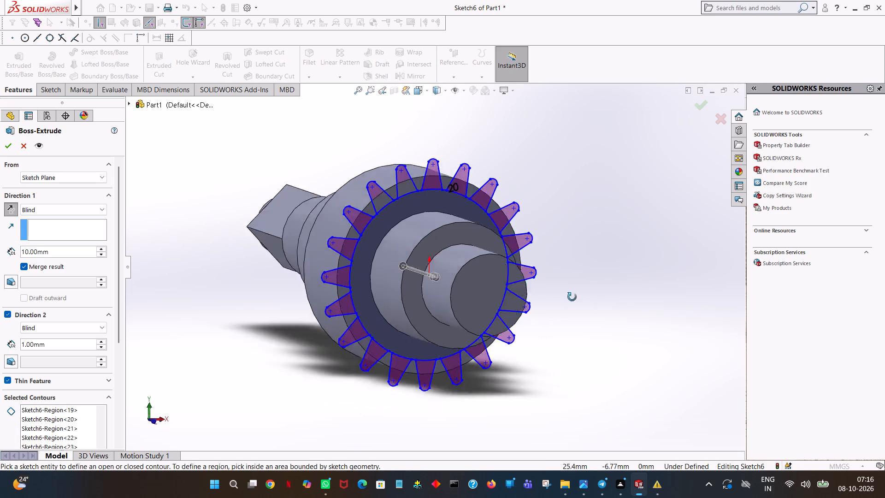
pyautogui.moveTo(572, 297); pyautogui.dragTo(568, 370, button='middle')
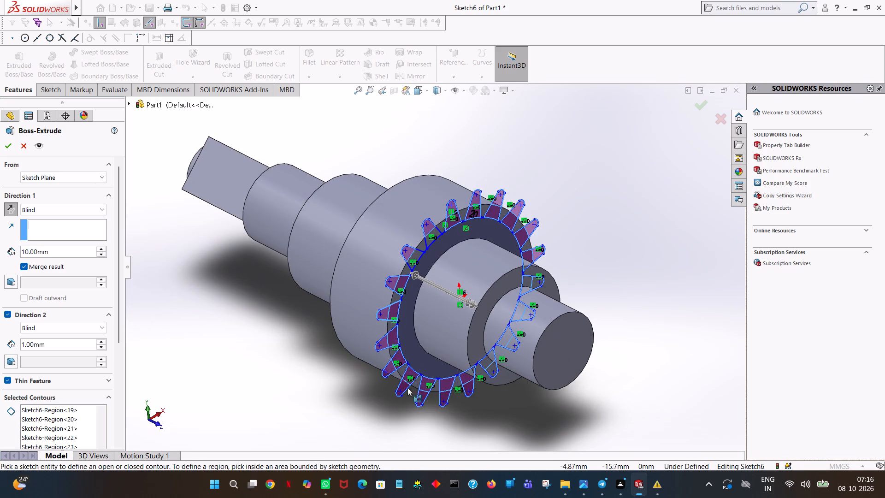
pyautogui.tripleClick(100, 341)
pyautogui.click(100, 341)
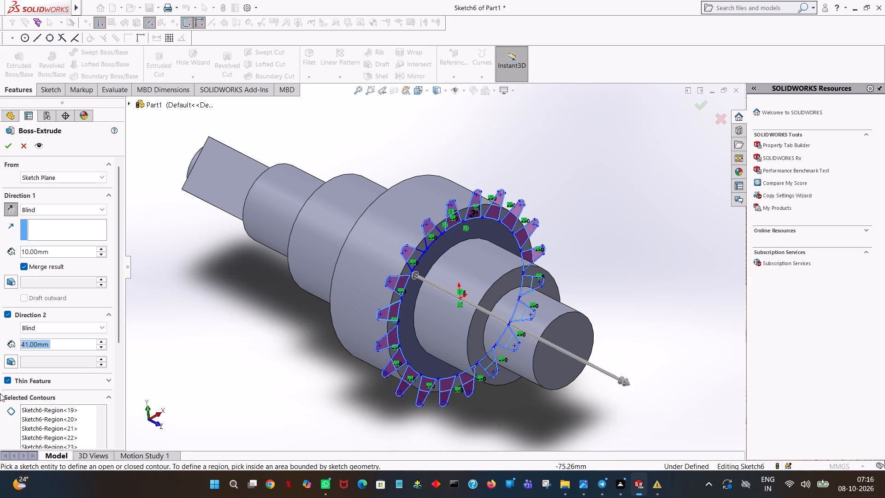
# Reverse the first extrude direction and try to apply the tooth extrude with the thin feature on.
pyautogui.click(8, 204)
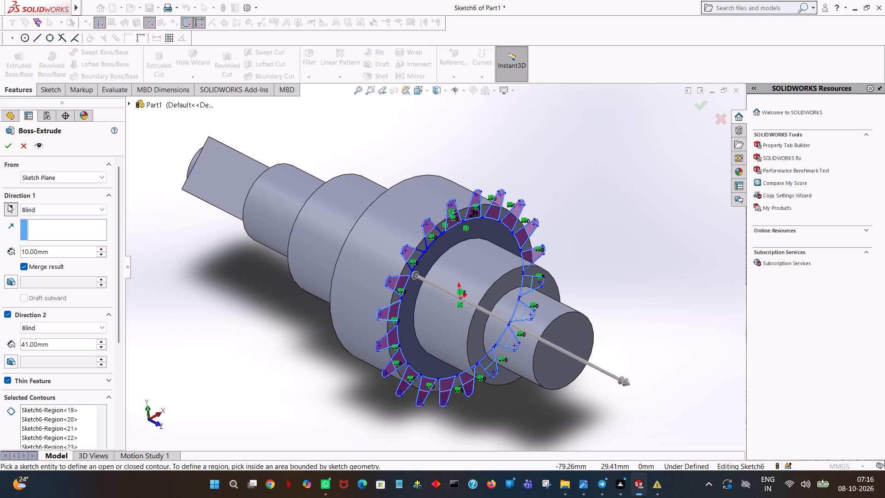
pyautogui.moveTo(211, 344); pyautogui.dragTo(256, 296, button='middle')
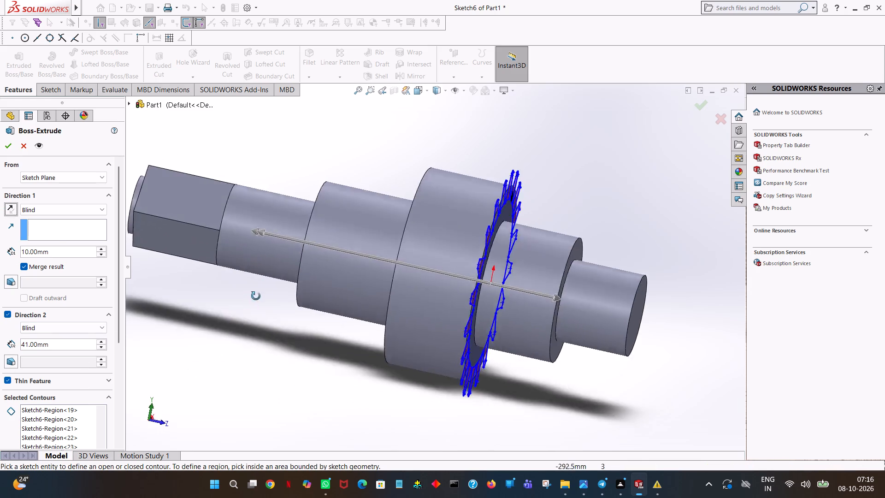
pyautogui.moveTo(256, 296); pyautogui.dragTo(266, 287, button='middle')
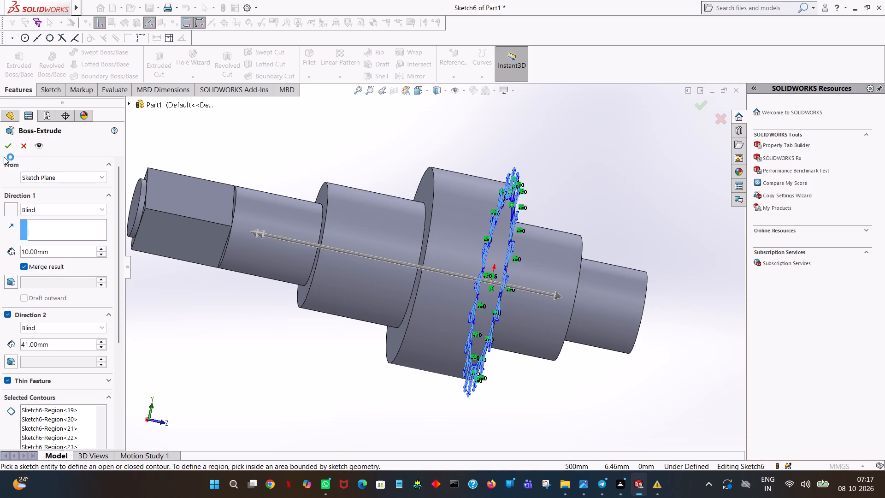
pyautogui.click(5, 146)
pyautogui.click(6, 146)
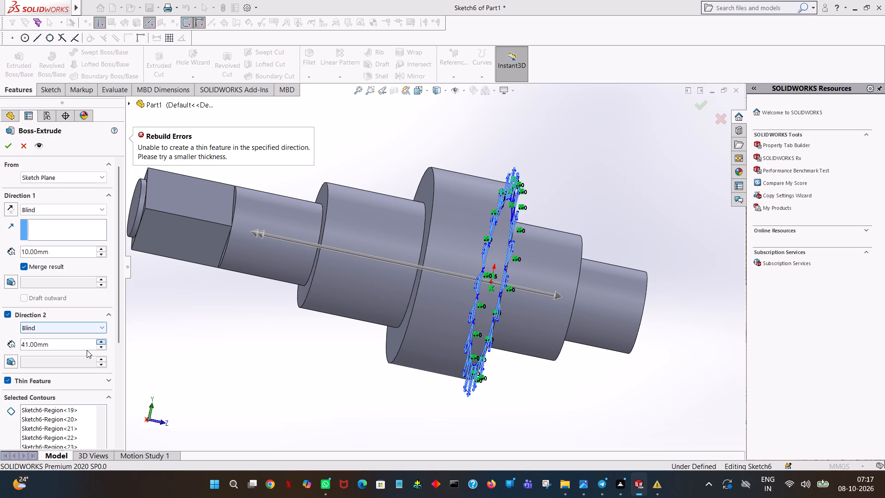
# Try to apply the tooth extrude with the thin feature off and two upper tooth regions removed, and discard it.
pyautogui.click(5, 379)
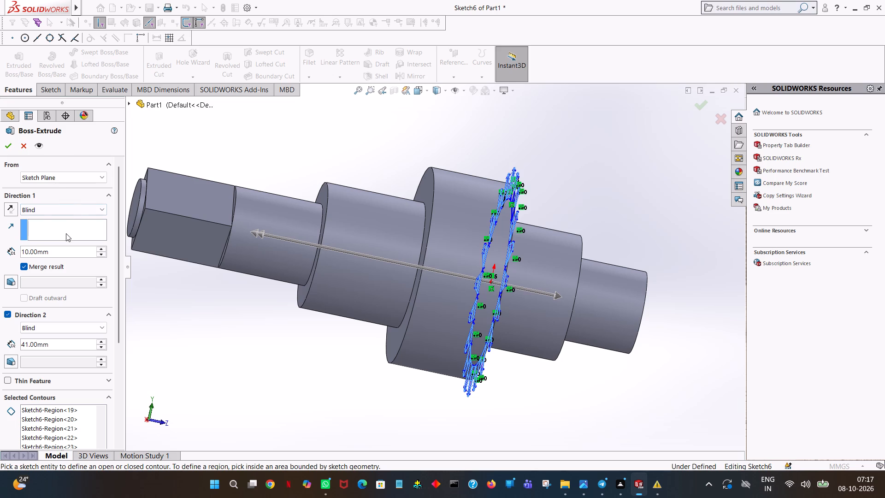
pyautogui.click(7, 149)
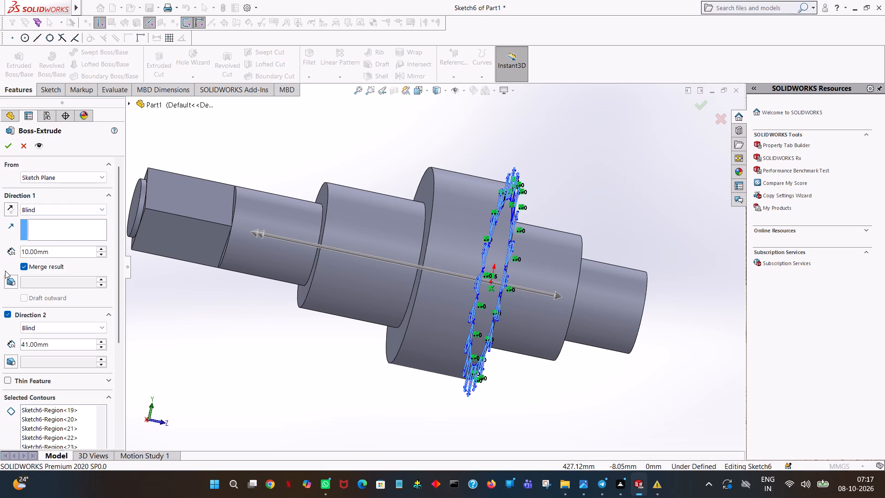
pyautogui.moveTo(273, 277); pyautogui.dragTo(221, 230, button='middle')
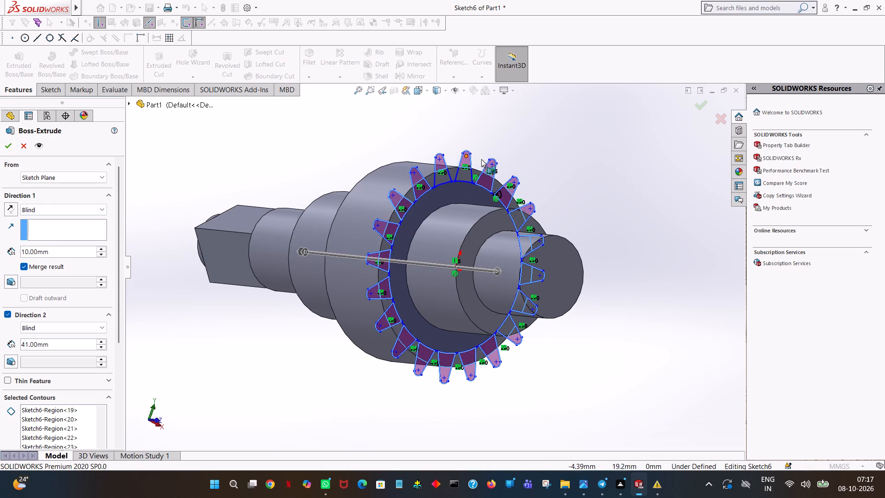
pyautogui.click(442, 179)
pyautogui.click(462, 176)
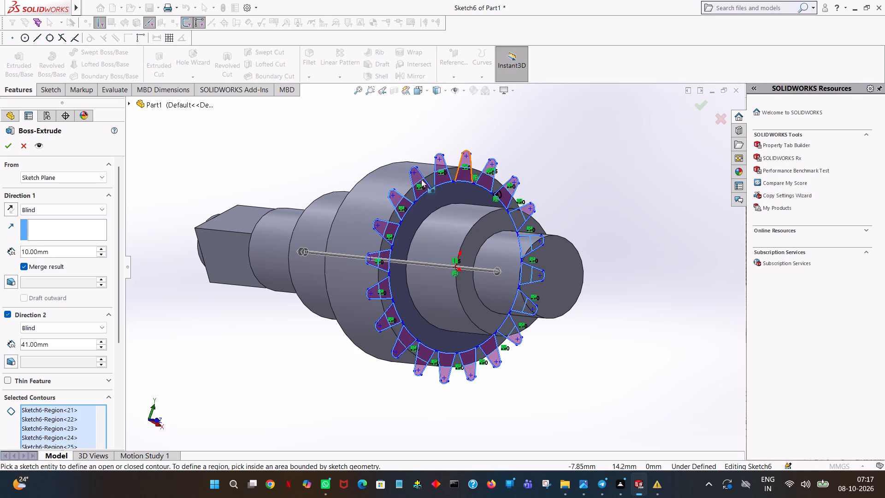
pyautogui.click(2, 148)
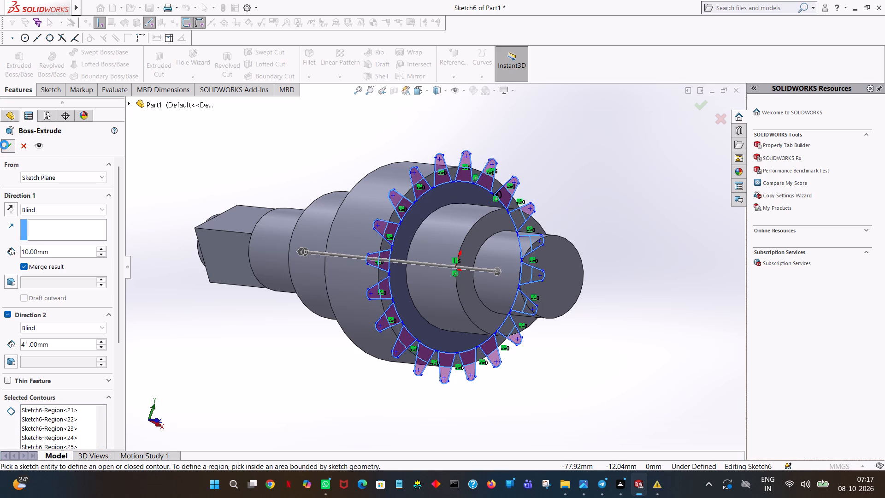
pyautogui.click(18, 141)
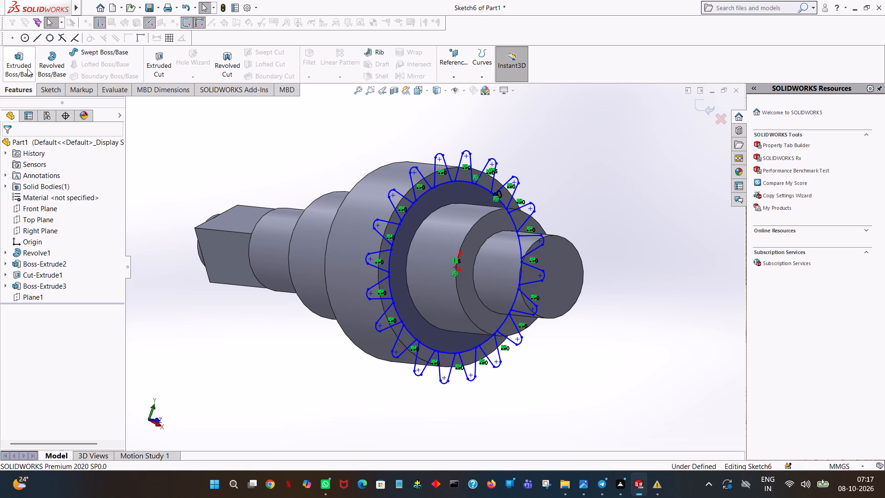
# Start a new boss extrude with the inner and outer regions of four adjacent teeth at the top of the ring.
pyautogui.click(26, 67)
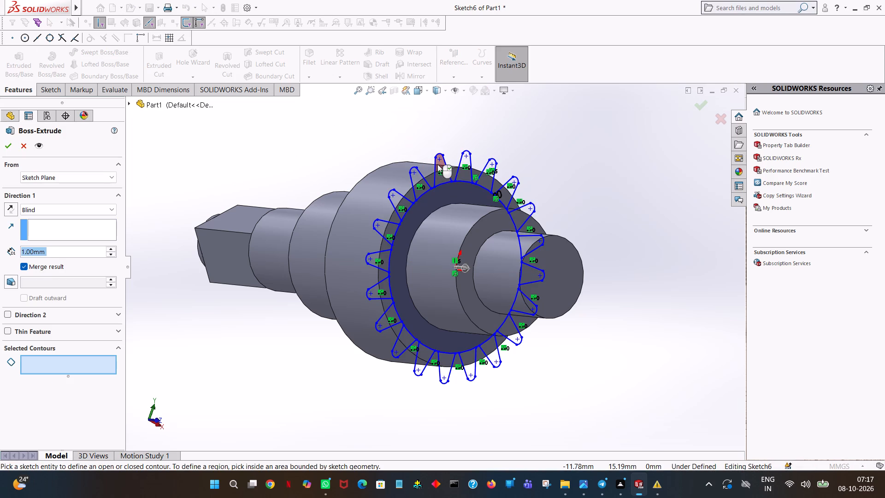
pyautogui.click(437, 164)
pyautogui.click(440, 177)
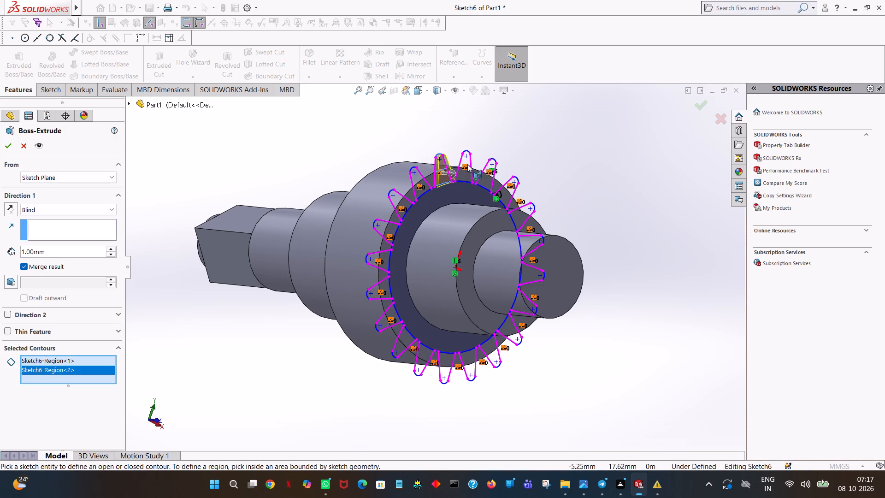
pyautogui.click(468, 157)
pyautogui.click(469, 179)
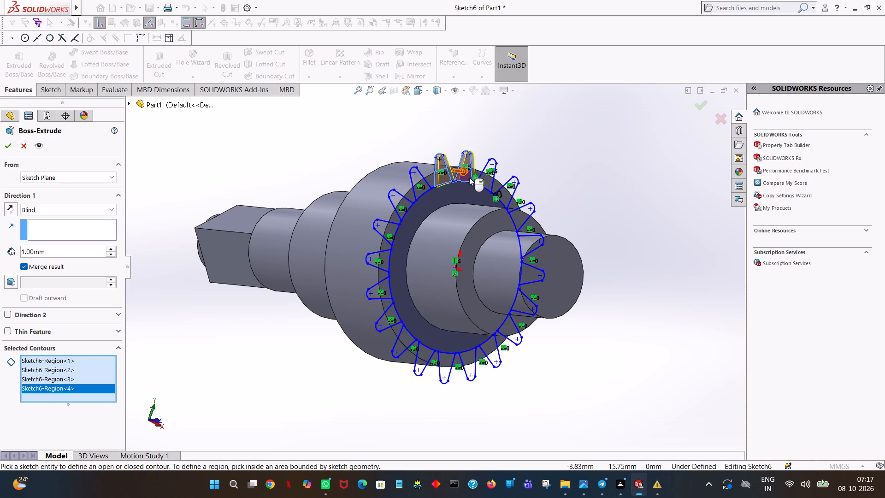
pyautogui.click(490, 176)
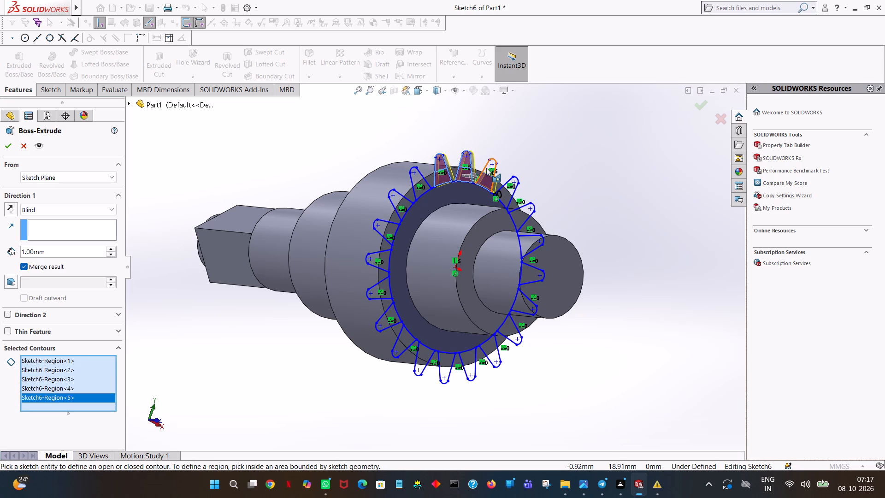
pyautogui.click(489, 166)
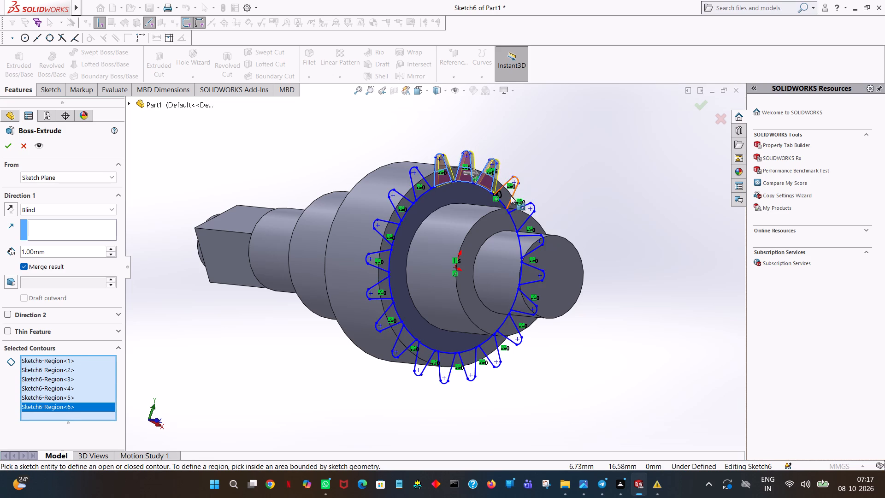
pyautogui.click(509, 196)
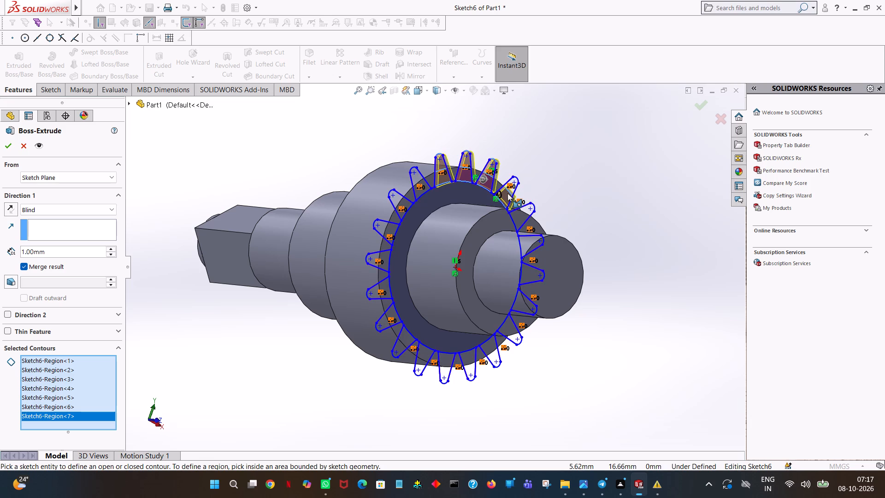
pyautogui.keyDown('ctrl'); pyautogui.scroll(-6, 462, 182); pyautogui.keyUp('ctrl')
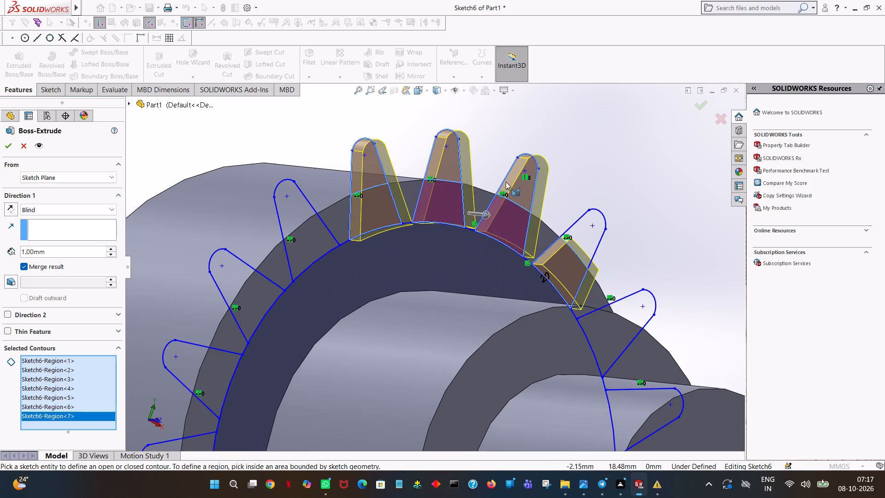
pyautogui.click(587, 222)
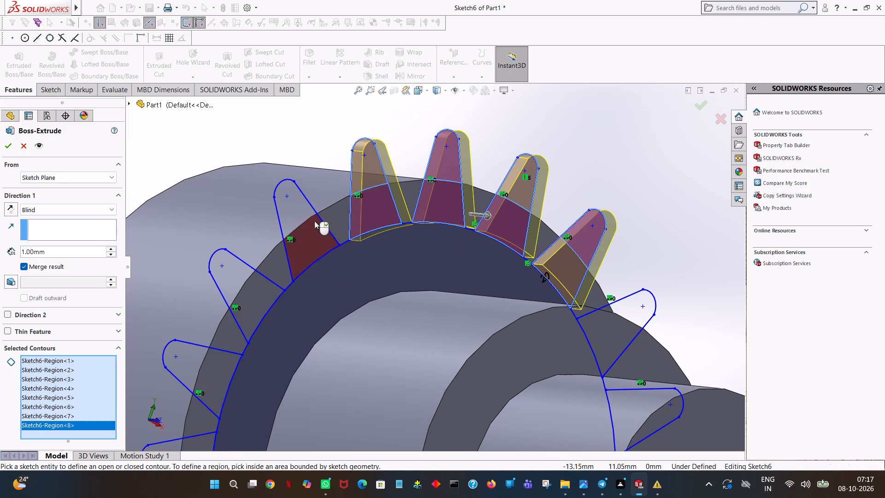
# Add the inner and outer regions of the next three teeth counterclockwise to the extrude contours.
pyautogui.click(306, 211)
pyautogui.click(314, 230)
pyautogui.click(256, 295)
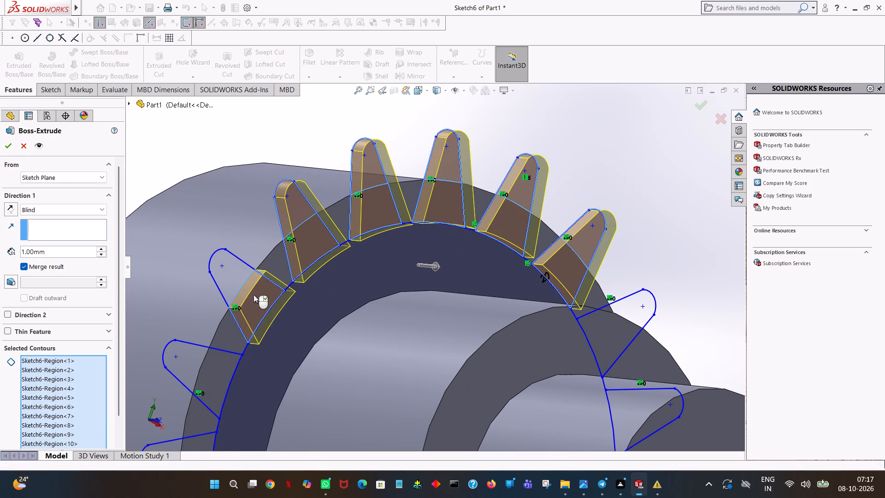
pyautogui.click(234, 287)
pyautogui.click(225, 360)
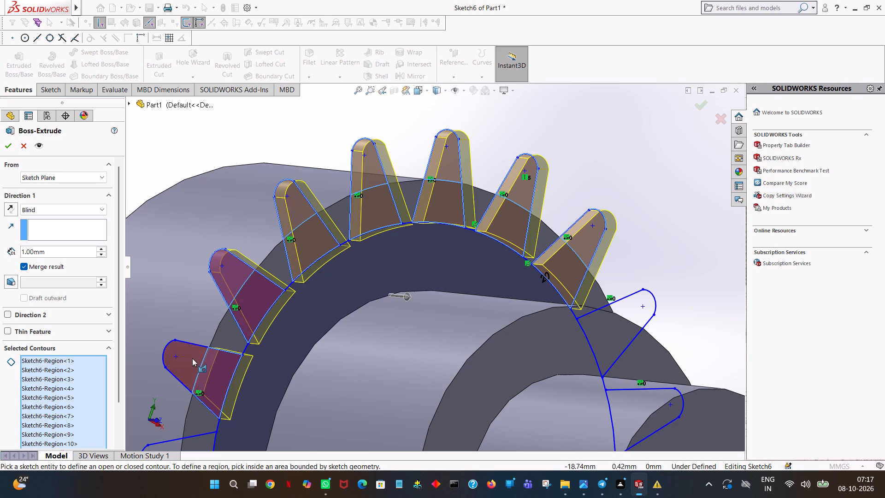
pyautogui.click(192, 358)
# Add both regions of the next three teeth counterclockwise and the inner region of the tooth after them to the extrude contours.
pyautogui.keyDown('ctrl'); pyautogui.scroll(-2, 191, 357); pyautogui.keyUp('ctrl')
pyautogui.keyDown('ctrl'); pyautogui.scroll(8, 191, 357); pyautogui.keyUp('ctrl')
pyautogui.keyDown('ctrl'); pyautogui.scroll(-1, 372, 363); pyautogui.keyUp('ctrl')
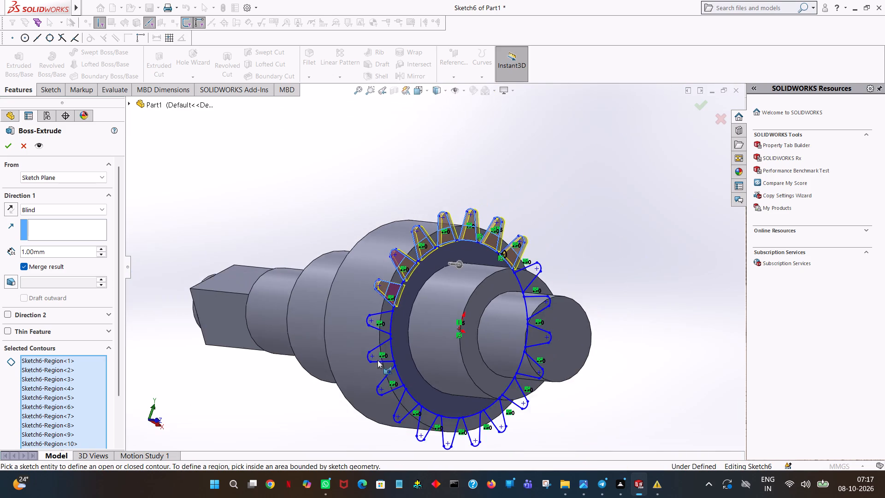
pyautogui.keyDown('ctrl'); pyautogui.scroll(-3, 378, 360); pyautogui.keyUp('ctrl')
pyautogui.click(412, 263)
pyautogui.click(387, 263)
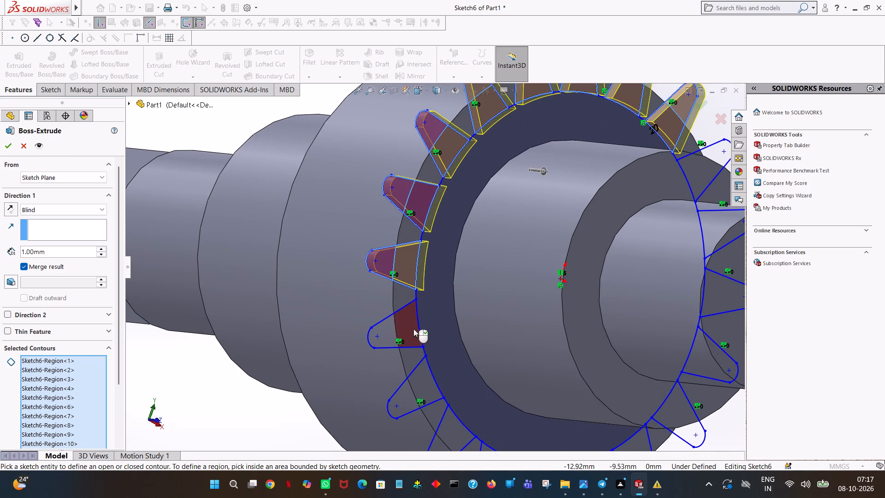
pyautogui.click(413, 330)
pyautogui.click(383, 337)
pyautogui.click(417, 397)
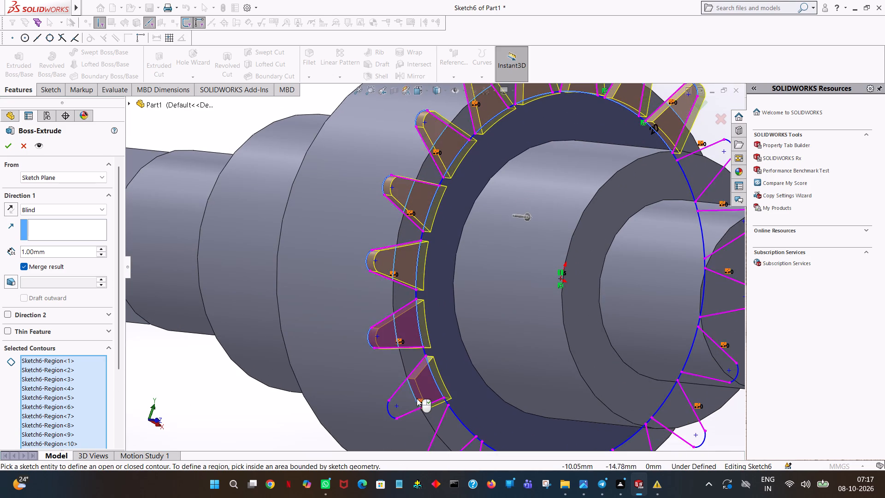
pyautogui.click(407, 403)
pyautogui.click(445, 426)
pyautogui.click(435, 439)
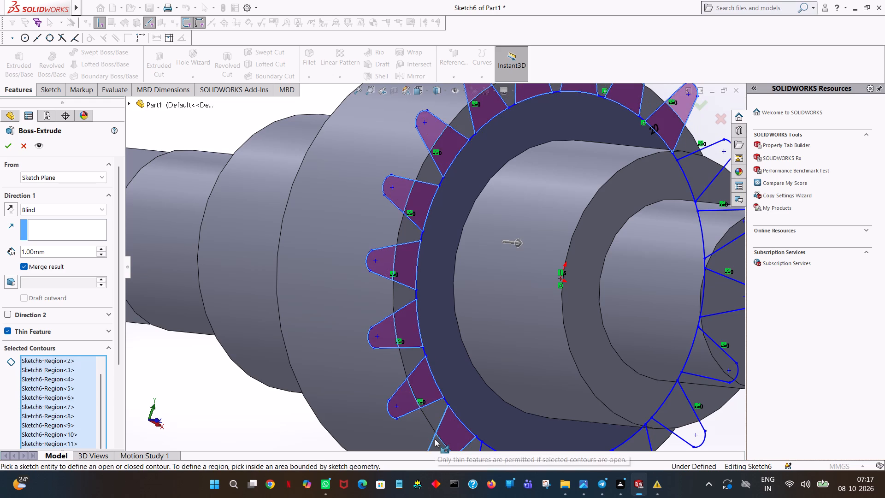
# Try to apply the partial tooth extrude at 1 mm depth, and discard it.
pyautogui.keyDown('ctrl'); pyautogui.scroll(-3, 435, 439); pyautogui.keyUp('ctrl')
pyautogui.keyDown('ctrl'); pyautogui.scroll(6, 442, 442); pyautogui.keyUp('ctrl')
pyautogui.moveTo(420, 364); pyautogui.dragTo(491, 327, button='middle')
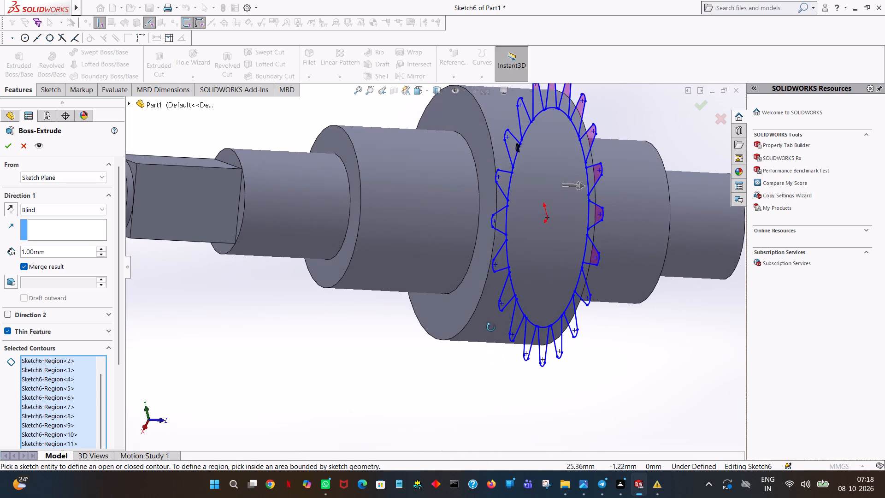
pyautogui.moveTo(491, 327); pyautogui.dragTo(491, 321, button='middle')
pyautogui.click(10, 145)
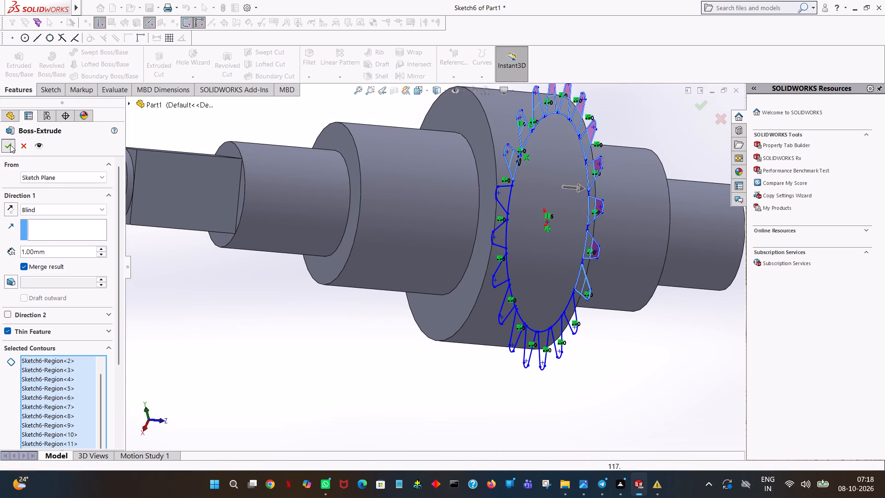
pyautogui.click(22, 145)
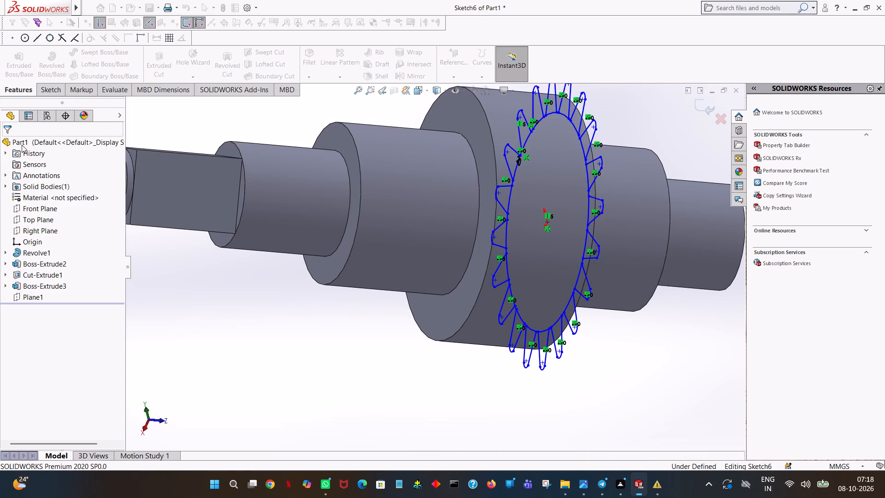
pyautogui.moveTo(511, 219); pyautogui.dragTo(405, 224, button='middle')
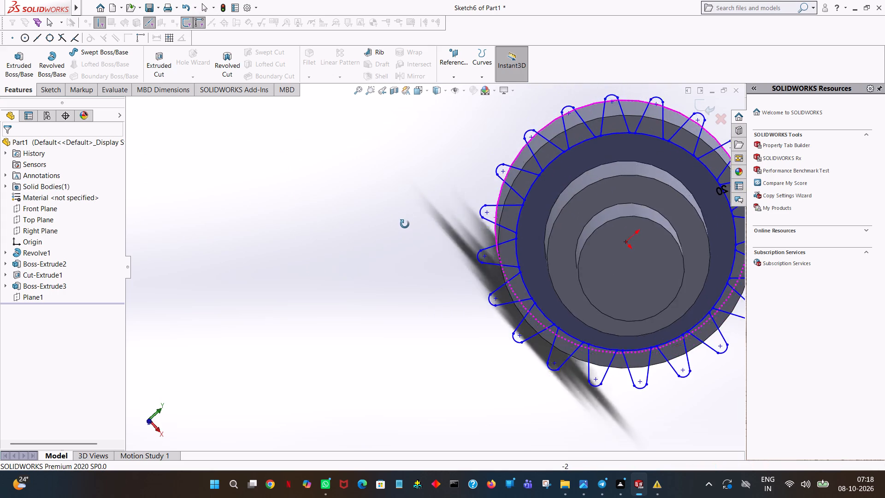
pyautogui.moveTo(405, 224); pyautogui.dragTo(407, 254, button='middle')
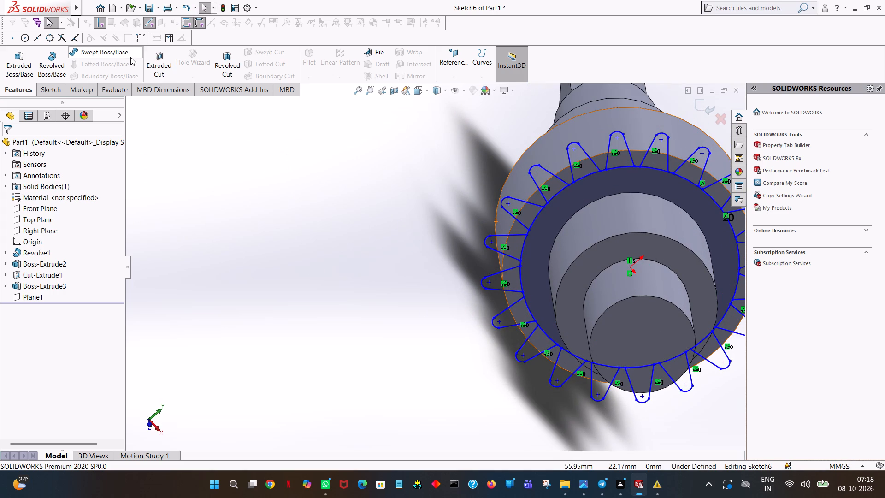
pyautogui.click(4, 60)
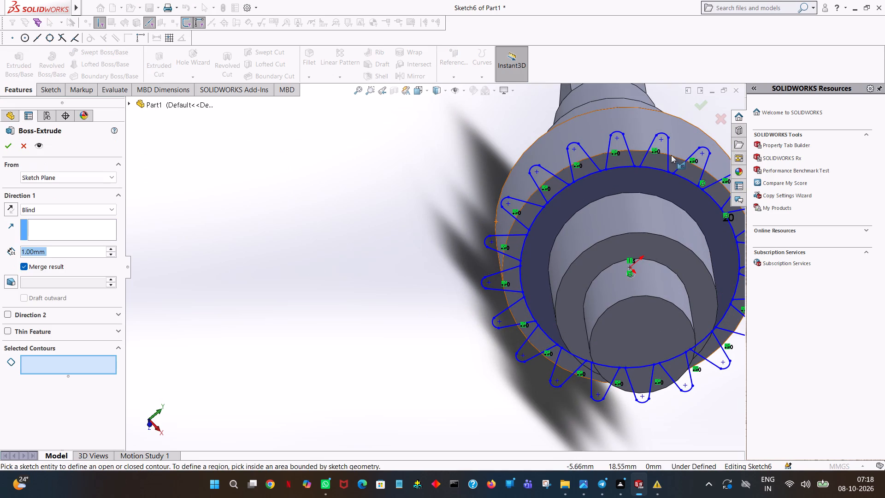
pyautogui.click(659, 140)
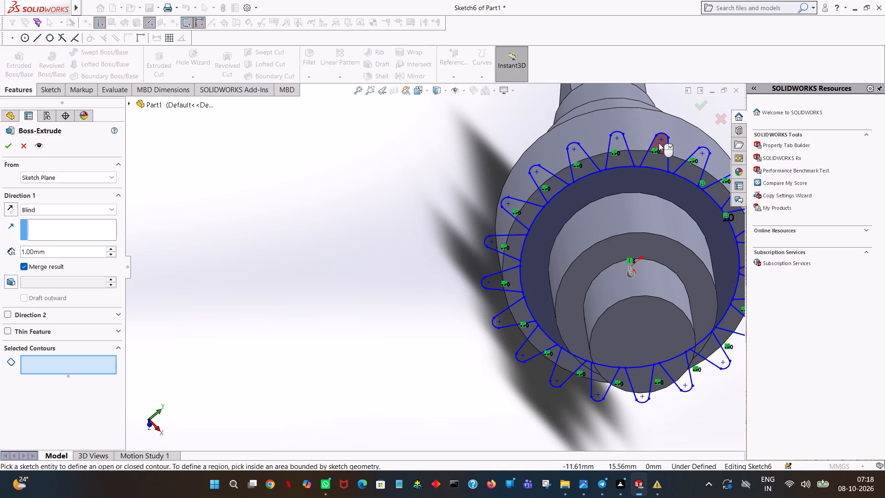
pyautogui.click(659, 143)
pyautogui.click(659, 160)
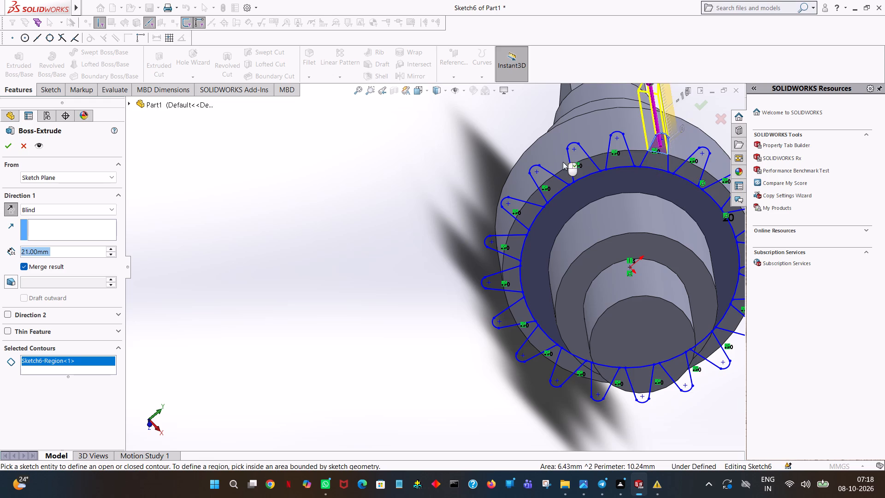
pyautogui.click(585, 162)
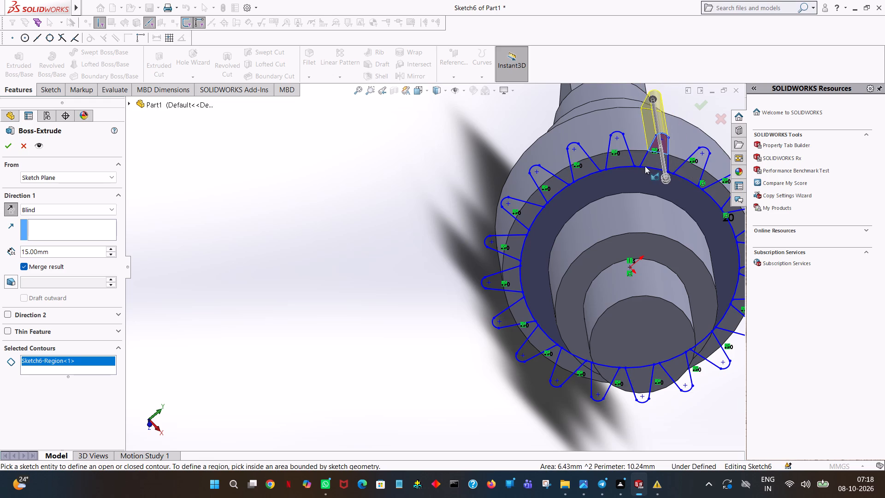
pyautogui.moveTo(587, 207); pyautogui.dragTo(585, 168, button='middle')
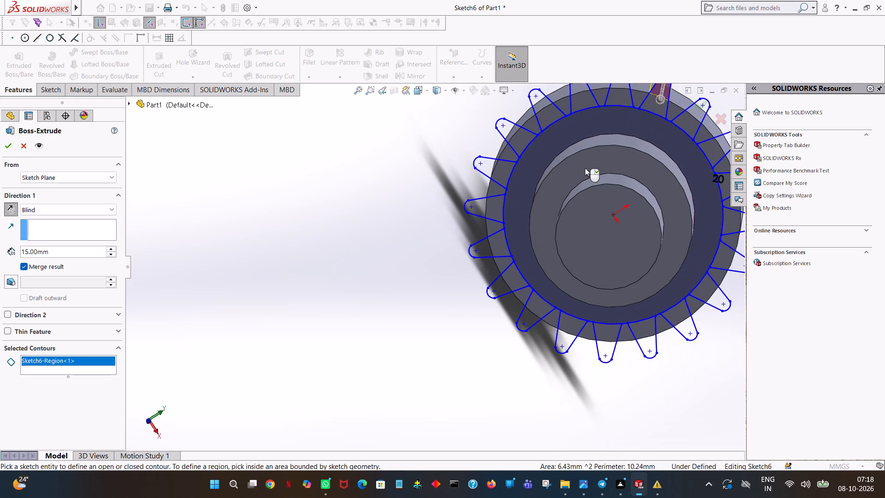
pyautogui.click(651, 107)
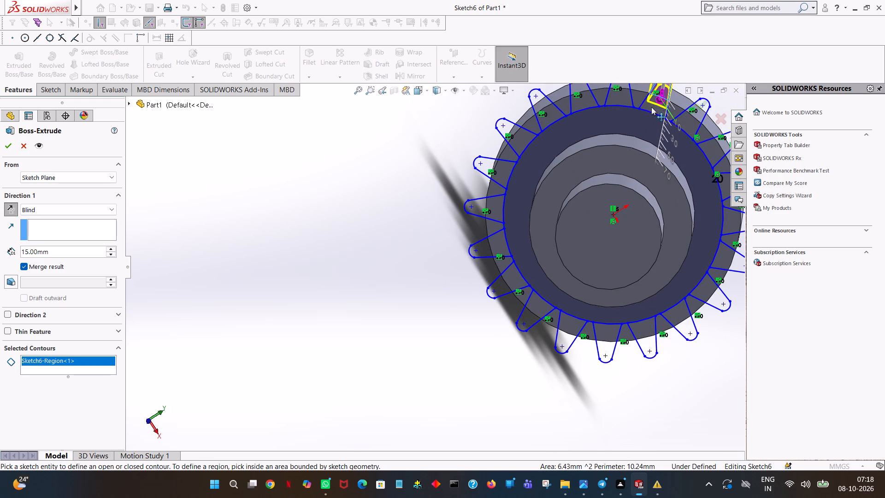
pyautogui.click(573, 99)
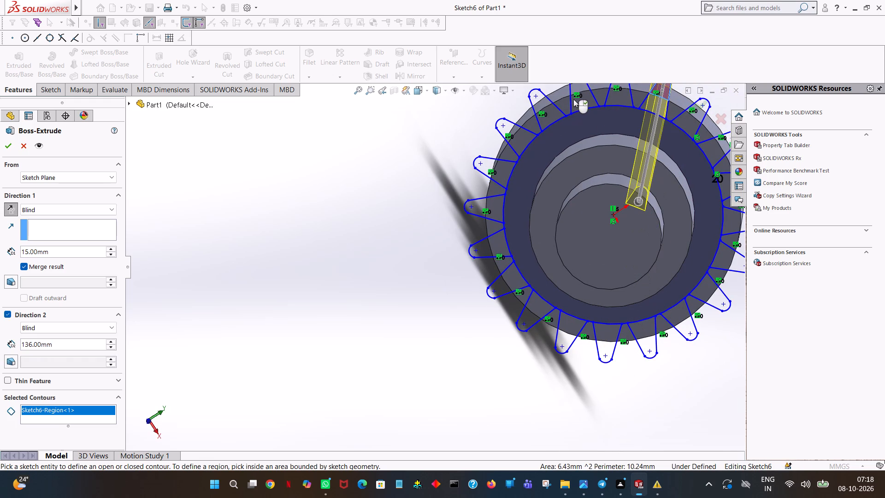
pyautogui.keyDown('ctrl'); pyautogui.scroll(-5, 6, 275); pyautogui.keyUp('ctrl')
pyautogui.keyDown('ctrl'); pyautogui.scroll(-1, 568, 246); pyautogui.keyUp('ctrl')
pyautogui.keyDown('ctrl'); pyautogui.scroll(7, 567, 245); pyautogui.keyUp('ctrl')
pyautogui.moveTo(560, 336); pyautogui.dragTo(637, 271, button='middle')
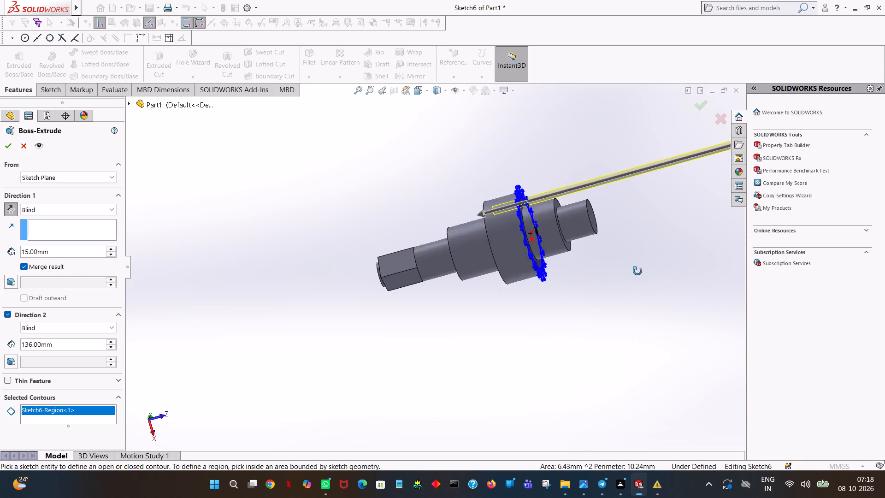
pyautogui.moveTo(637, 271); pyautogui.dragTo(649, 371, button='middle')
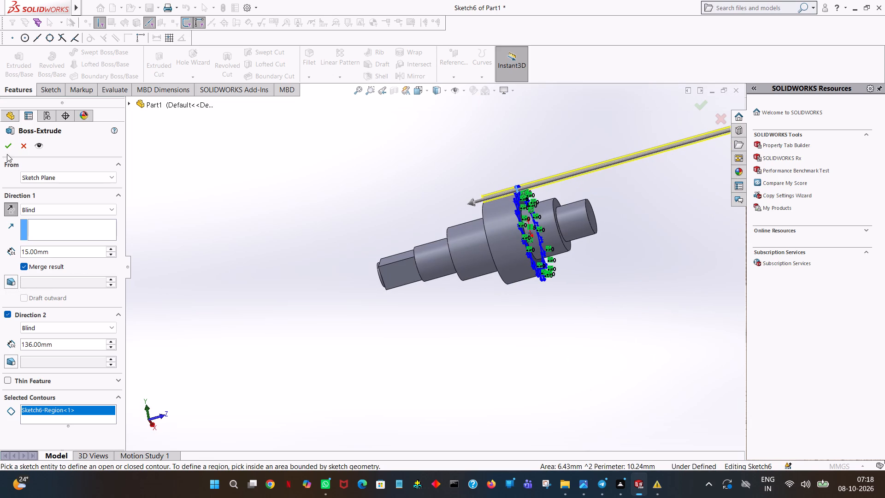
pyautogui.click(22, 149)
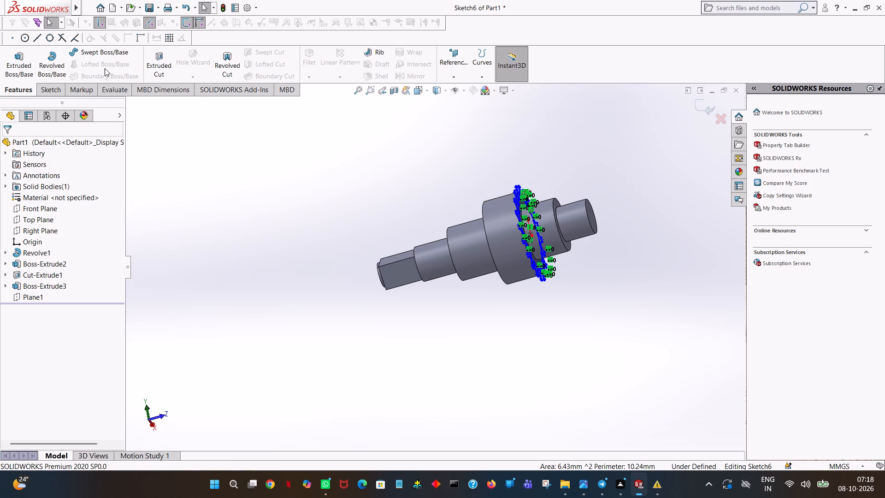
# Extrude both regions of one tooth at the top of the sketch 15 mm, with the direction reversed to run along the largest collar.
pyautogui.click(20, 62)
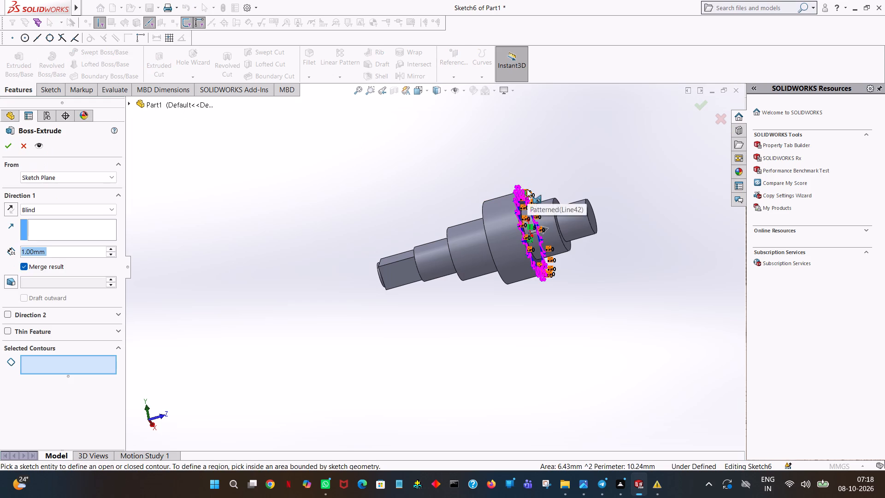
pyautogui.keyDown('ctrl'); pyautogui.scroll(-6, 526, 189); pyautogui.keyUp('ctrl')
pyautogui.moveTo(524, 237); pyautogui.dragTo(472, 281, button='middle')
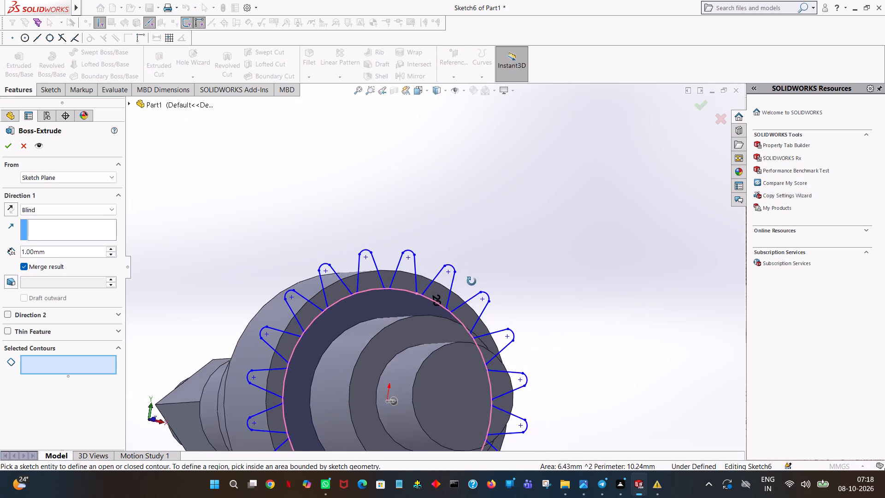
pyautogui.moveTo(472, 281); pyautogui.dragTo(454, 291, button='middle')
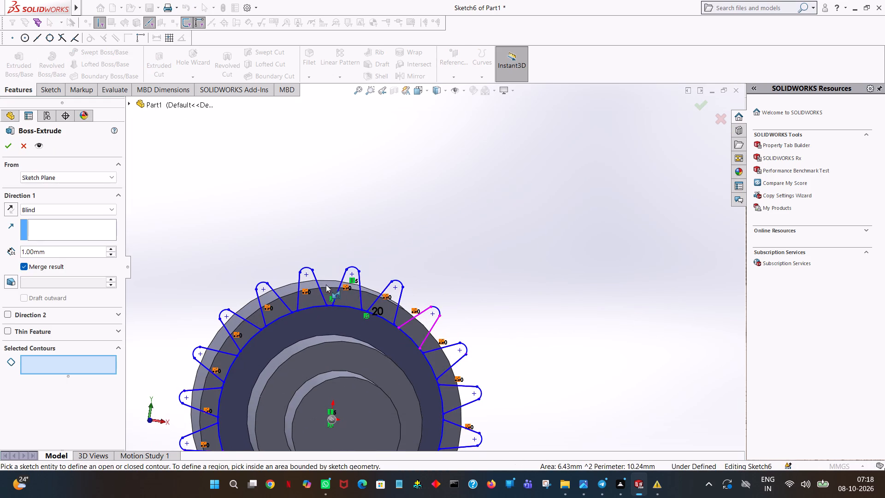
pyautogui.click(310, 279)
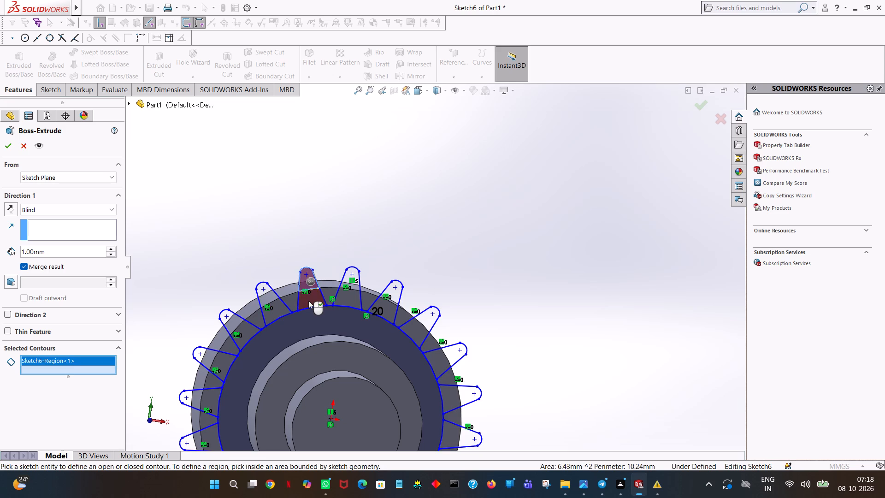
pyautogui.click(308, 301)
pyautogui.moveTo(383, 245); pyautogui.dragTo(453, 220, button='middle')
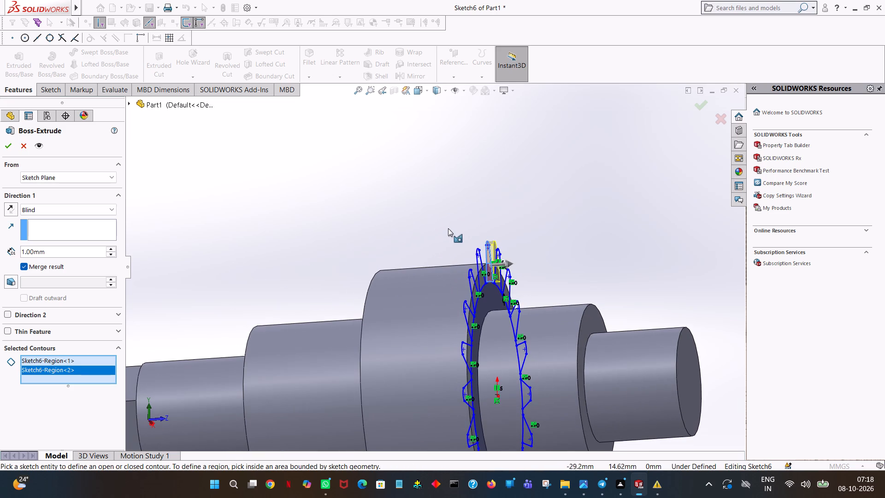
pyautogui.click(9, 208)
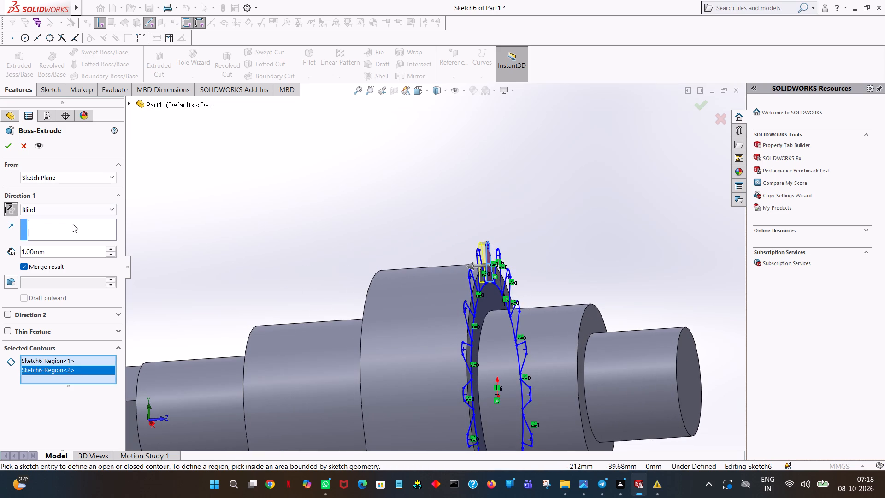
pyautogui.click(109, 251)
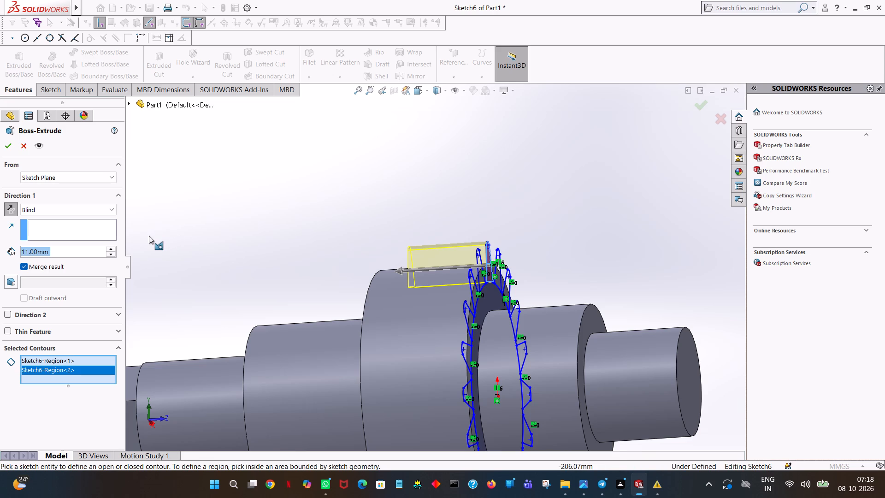
pyautogui.write('15')
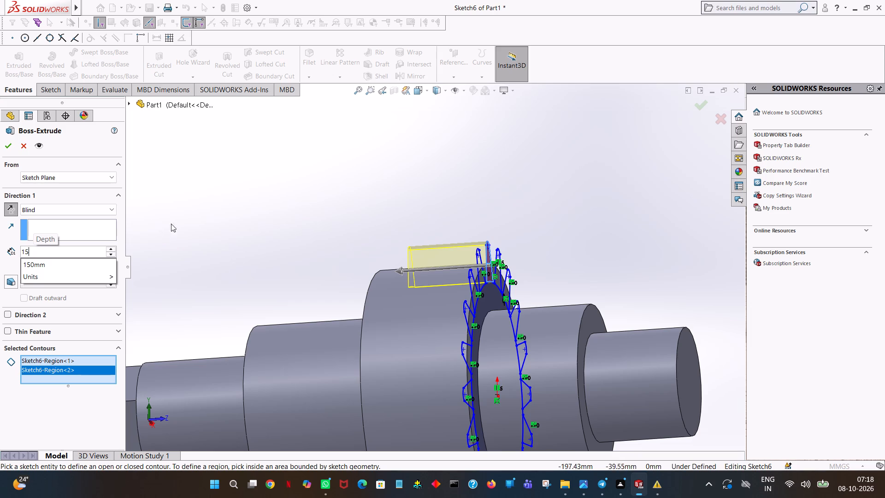
pyautogui.click(255, 196)
pyautogui.moveTo(257, 198); pyautogui.dragTo(269, 202, button='middle')
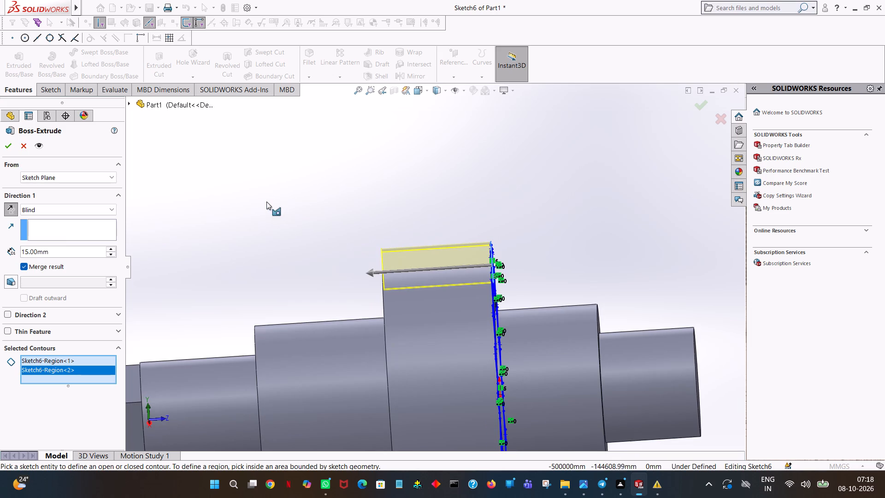
pyautogui.click(8, 141)
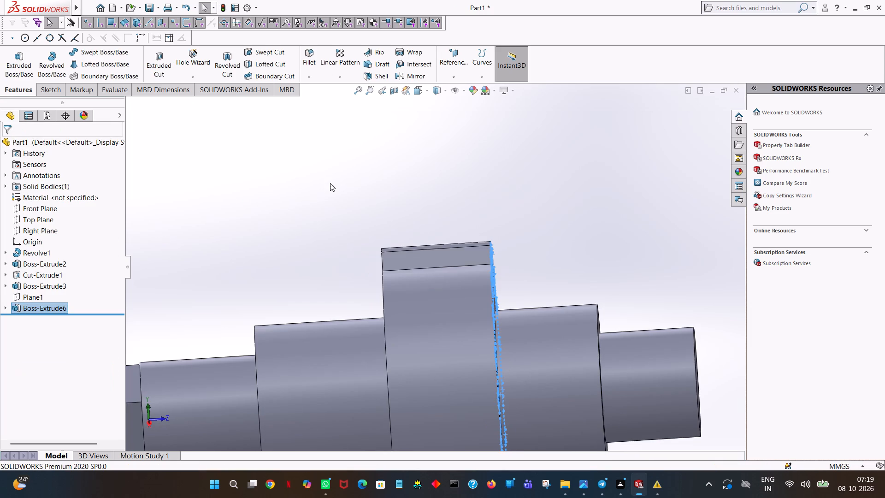
pyautogui.click(330, 183)
# Start a circular pattern with the extruded tooth as the feature to repeat.
pyautogui.moveTo(333, 186); pyautogui.dragTo(244, 200, button='middle')
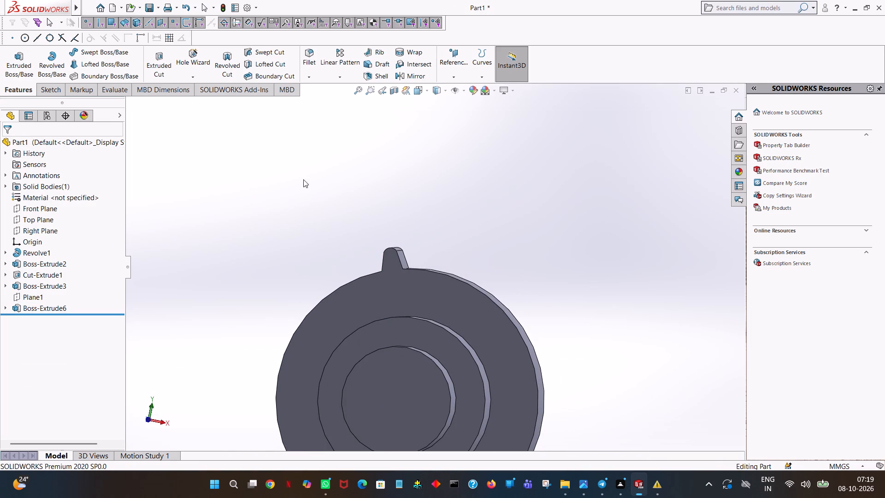
pyautogui.click(339, 77)
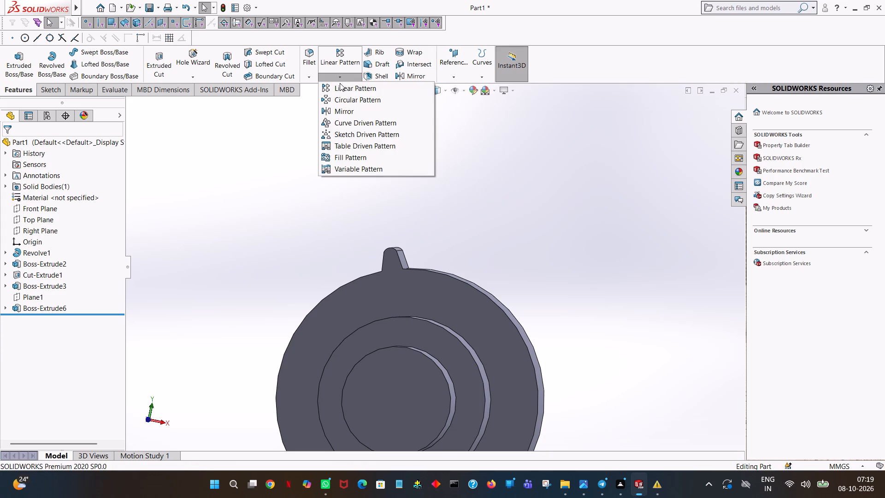
pyautogui.click(341, 94)
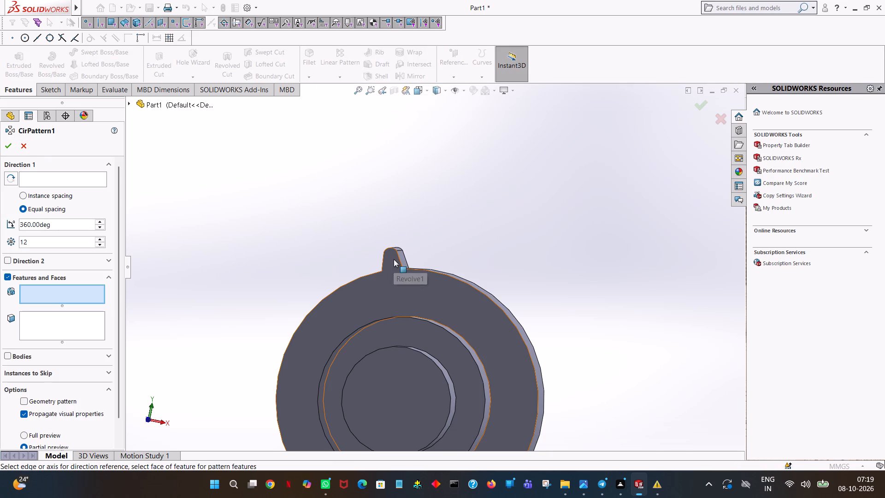
pyautogui.click(400, 253)
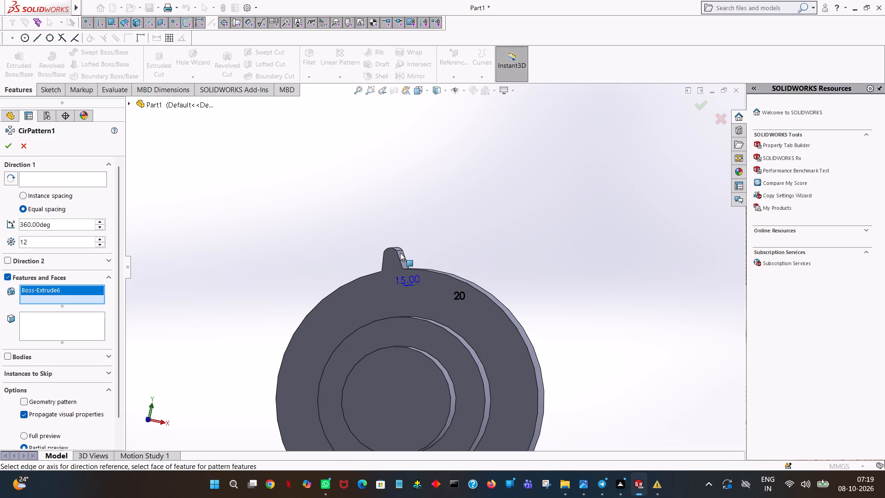
pyautogui.keyDown('ctrl'); pyautogui.scroll(-3, 400, 253); pyautogui.keyUp('ctrl')
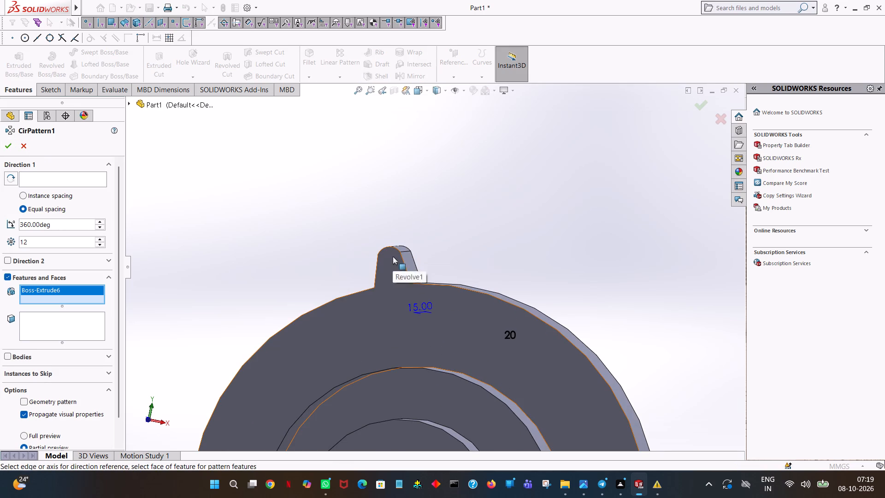
pyautogui.moveTo(413, 261); pyautogui.dragTo(441, 265, button='middle')
pyautogui.click(431, 265)
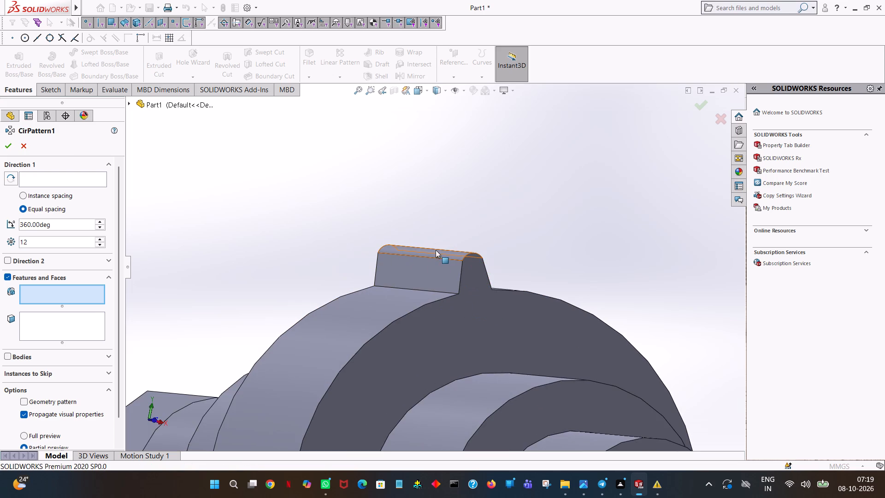
pyautogui.click(436, 251)
pyautogui.hscroll(-1, 433, 254)
pyautogui.hscroll(1, 431, 258)
pyautogui.hscroll(-1, 428, 276)
pyautogui.hscroll(1, 431, 276)
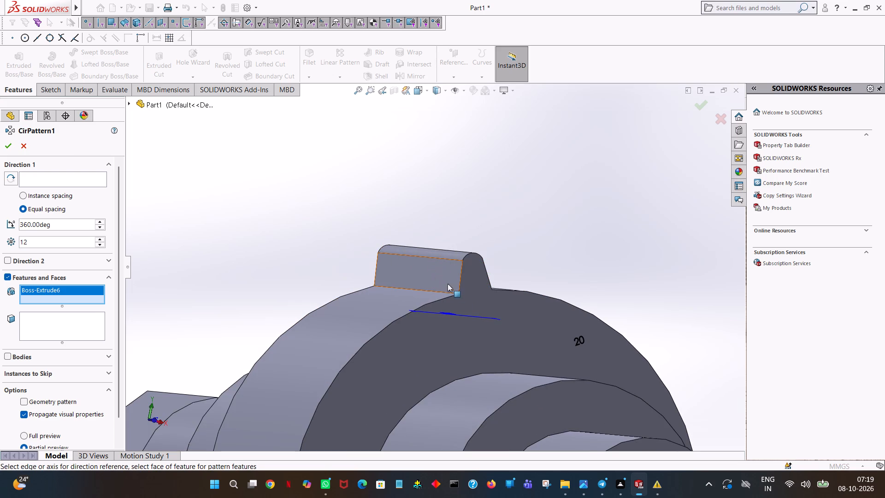
# Pattern the tooth around the largest collar's circular edge with 20 equally spaced instances over 360 degrees.
pyautogui.hscroll(1, 448, 284)
pyautogui.keyDown('ctrl'); pyautogui.scroll(9, 460, 308); pyautogui.keyUp('ctrl')
pyautogui.keyDown('ctrl'); pyautogui.scroll(-4, 460, 310); pyautogui.keyUp('ctrl')
pyautogui.keyDown('ctrl'); pyautogui.moveTo(453, 310); pyautogui.dragTo(428, 304, button='middle'); pyautogui.keyUp('ctrl')
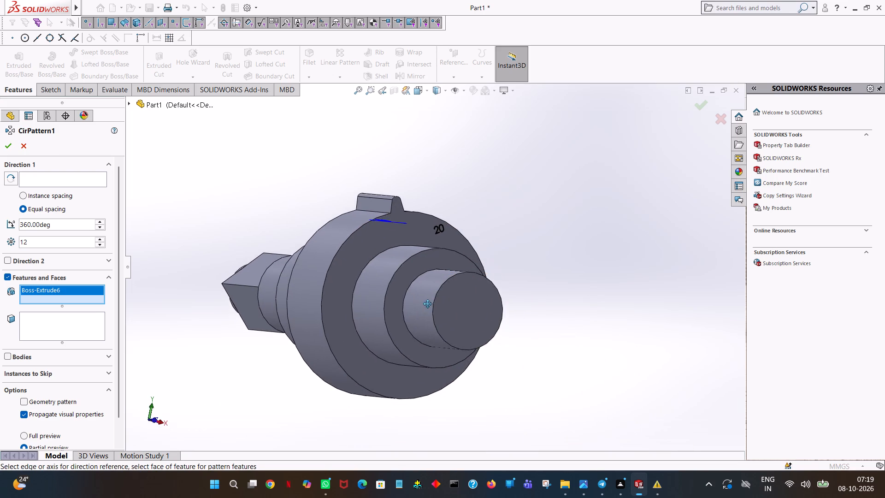
pyautogui.keyDown('ctrl'); pyautogui.moveTo(428, 304); pyautogui.dragTo(418, 300, button='middle'); pyautogui.keyUp('ctrl')
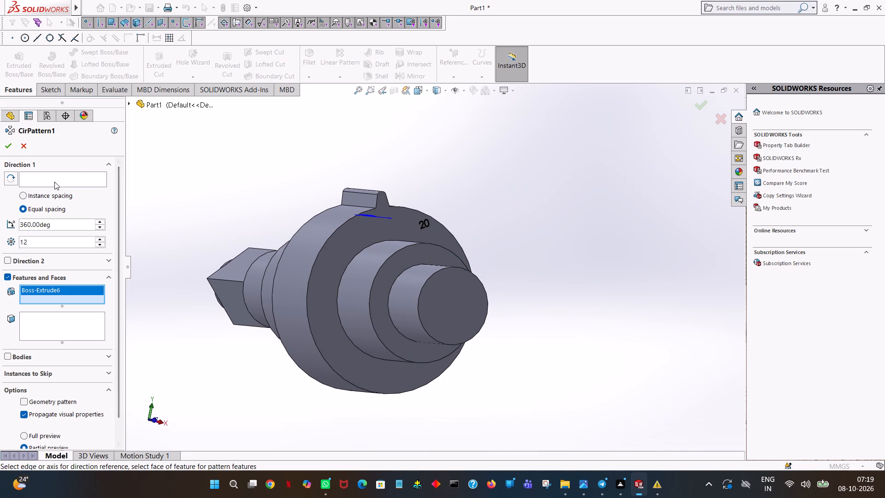
pyautogui.click(54, 182)
pyautogui.click(327, 240)
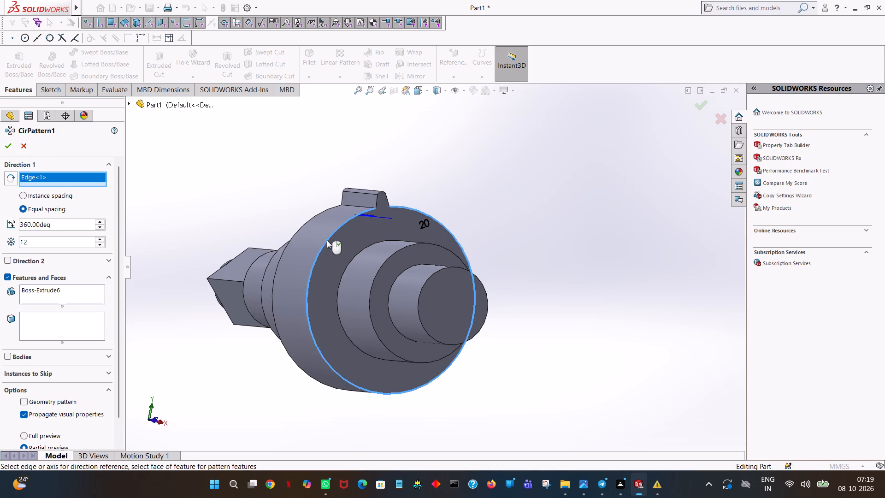
pyautogui.moveTo(337, 244); pyautogui.dragTo(309, 250, button='middle')
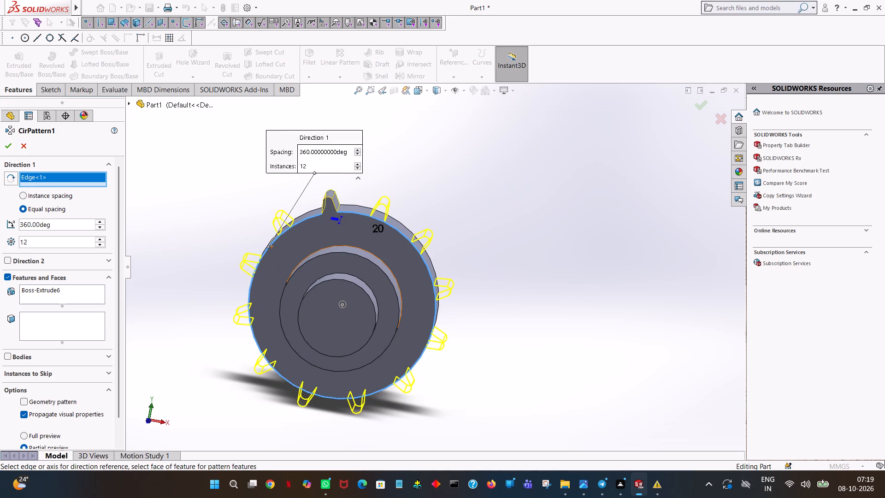
pyautogui.doubleClick(90, 240)
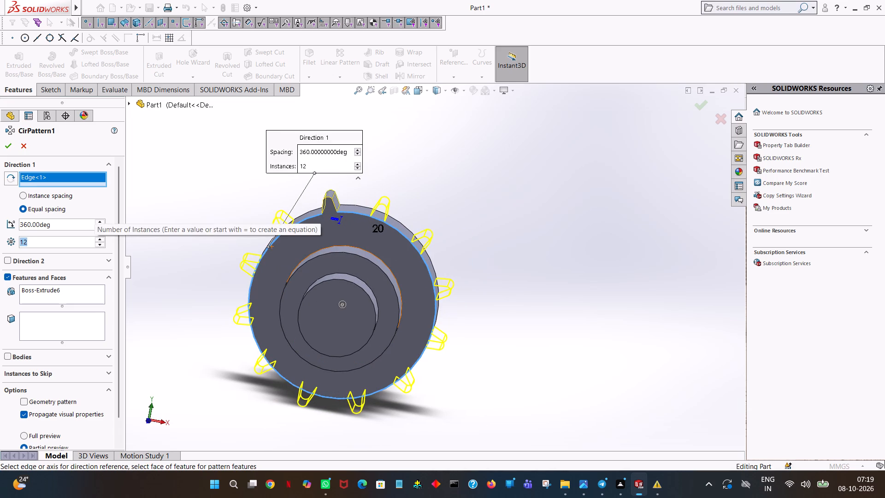
pyautogui.write('20')
pyautogui.press('Return')
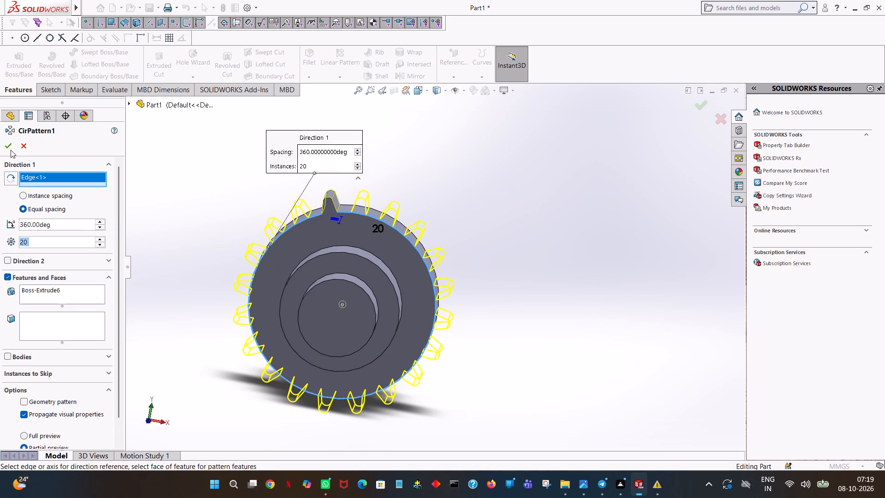
pyautogui.click(6, 145)
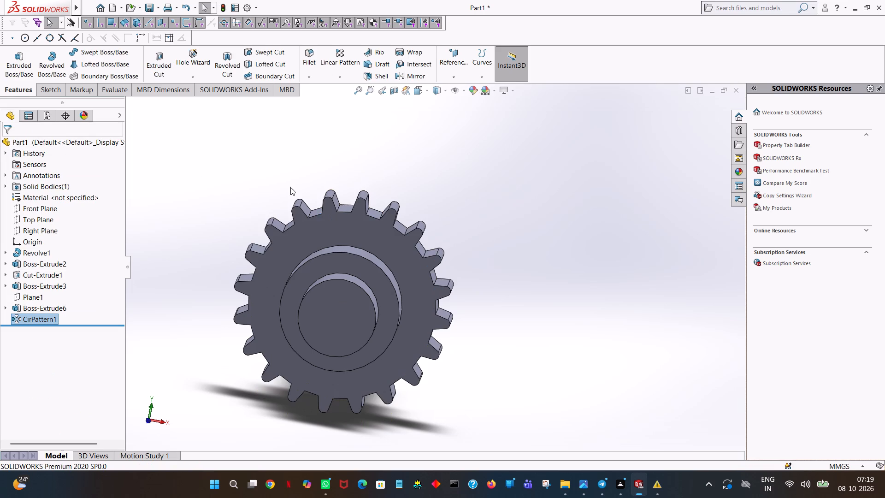
pyautogui.click(528, 214)
# Fillet both root edges of one gap between neighbouring gear teeth with a 3 mm radius.
pyautogui.middleClick(530, 215)
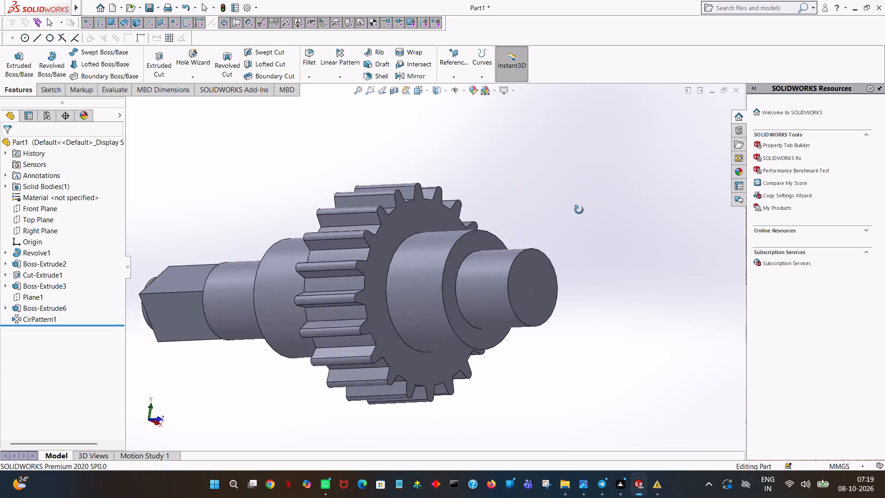
pyautogui.moveTo(656, 191); pyautogui.dragTo(614, 299, button='middle')
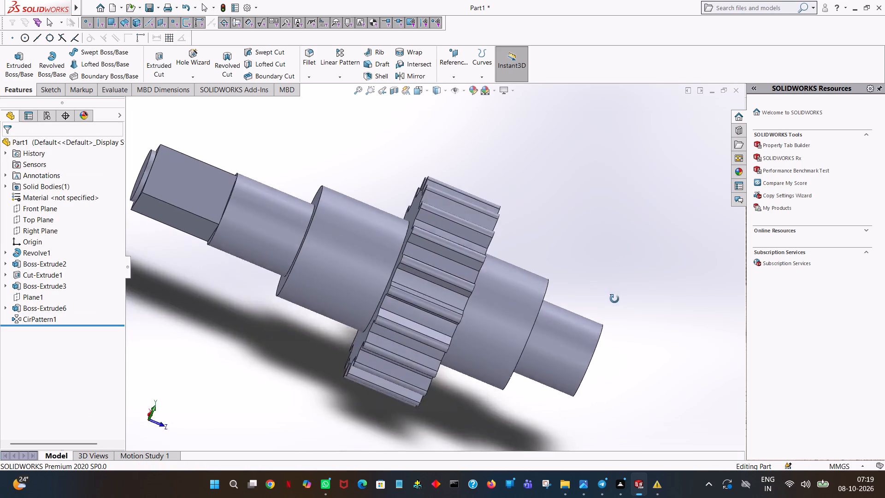
pyautogui.moveTo(614, 299); pyautogui.dragTo(585, 404, button='middle')
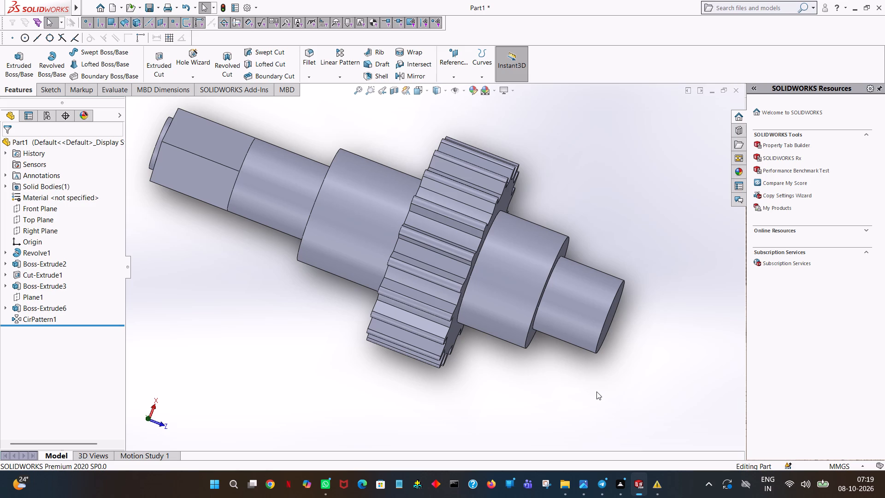
pyautogui.moveTo(621, 373); pyautogui.dragTo(609, 361, button='middle')
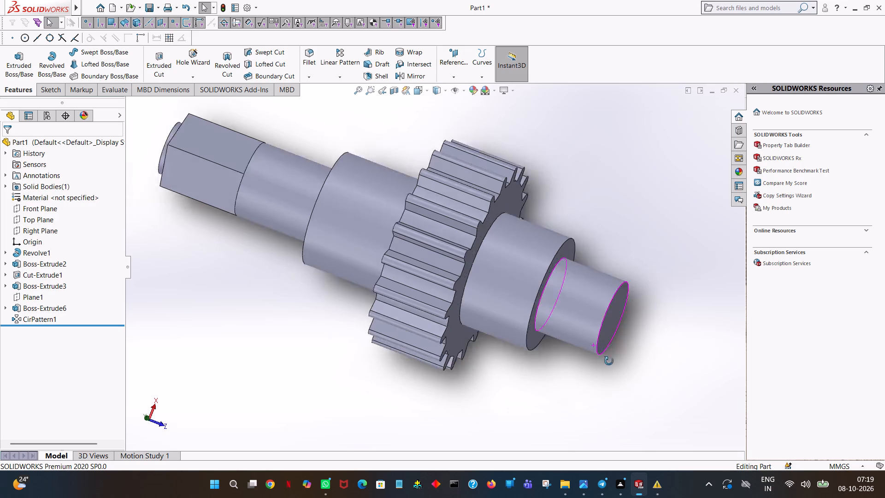
pyautogui.moveTo(609, 361); pyautogui.dragTo(578, 304, button='middle')
pyautogui.moveTo(573, 304); pyautogui.dragTo(549, 318, button='middle')
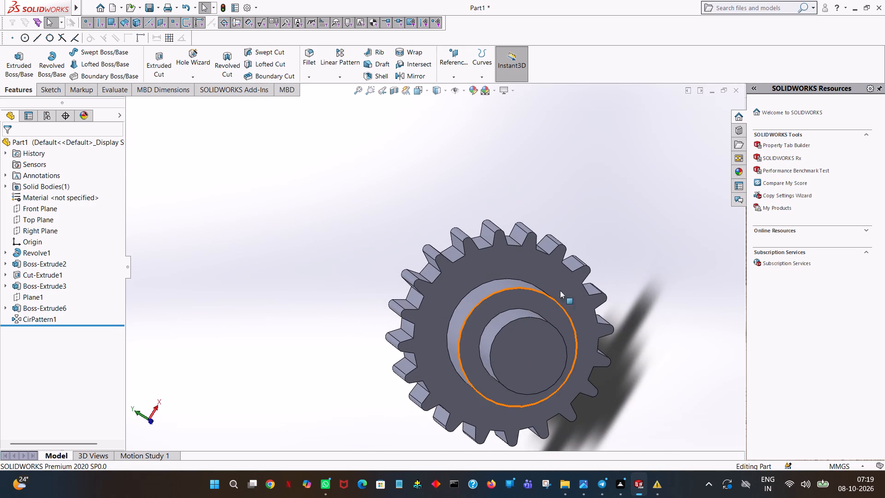
pyautogui.keyDown('ctrl'); pyautogui.scroll(-8, 475, 258); pyautogui.keyUp('ctrl')
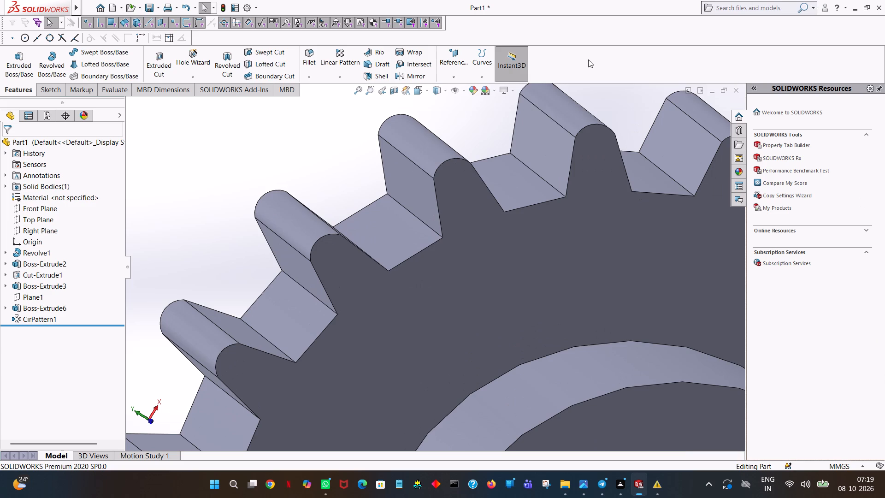
pyautogui.click(311, 48)
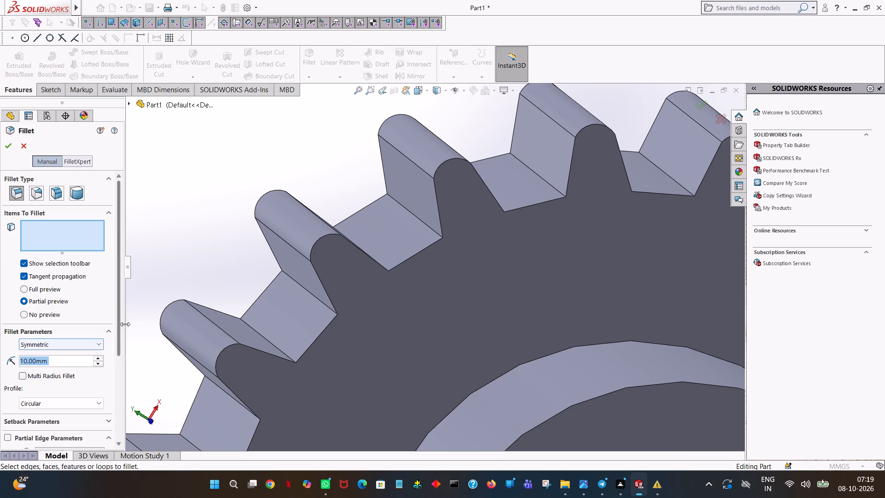
pyautogui.press('3')
pyautogui.click(185, 156)
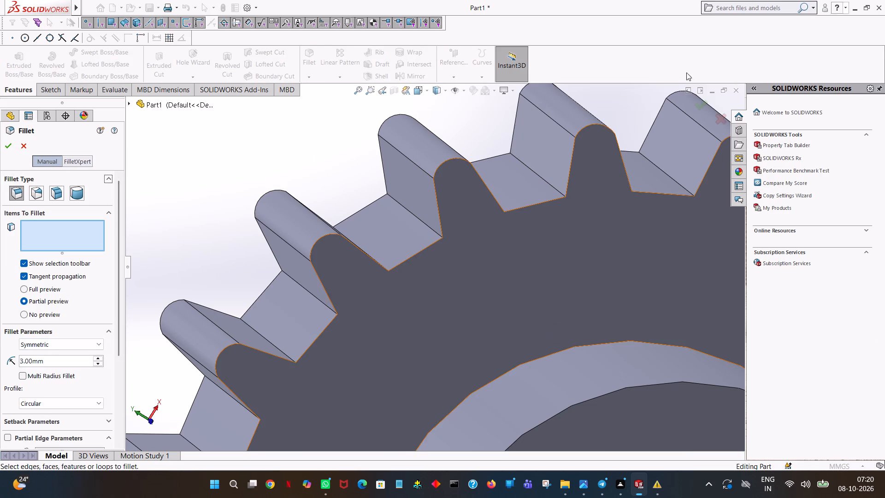
pyautogui.click(281, 352)
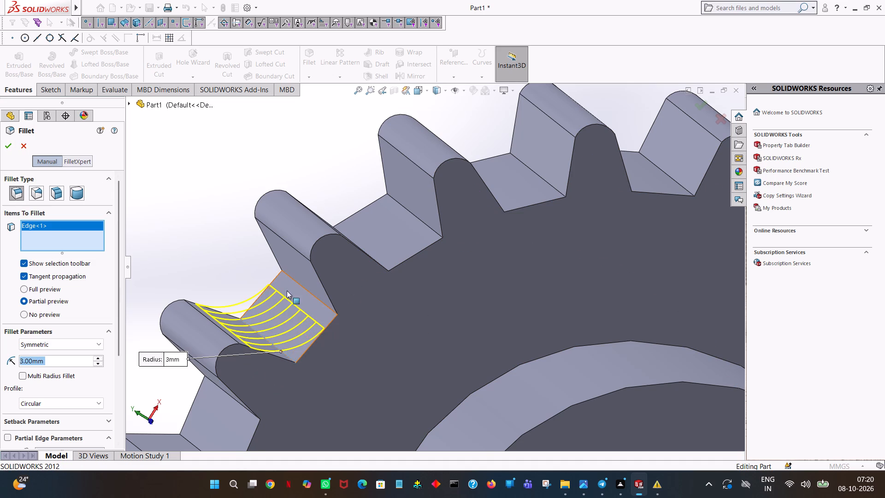
pyautogui.click(308, 290)
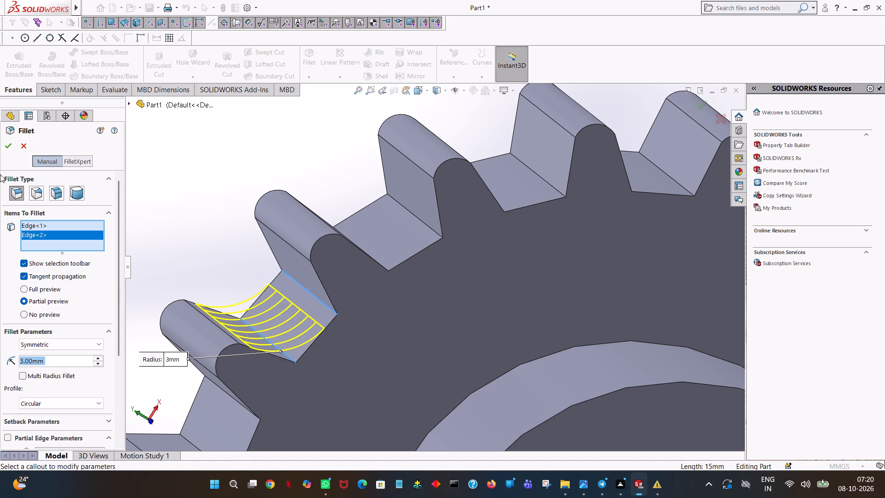
pyautogui.click(6, 144)
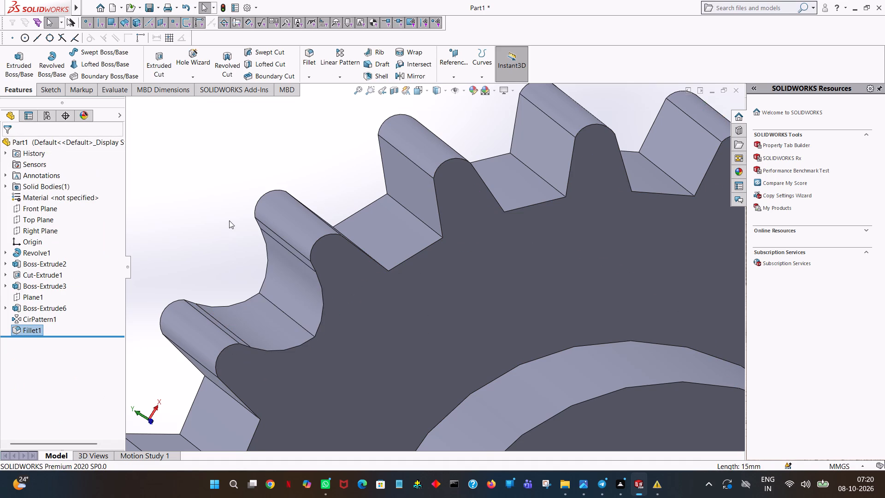
# Fillet both root edges of the adjacent tooth gap, clockwise from the filleted one, with a 3 mm radius.
pyautogui.moveTo(233, 222); pyautogui.dragTo(224, 223, button='middle')
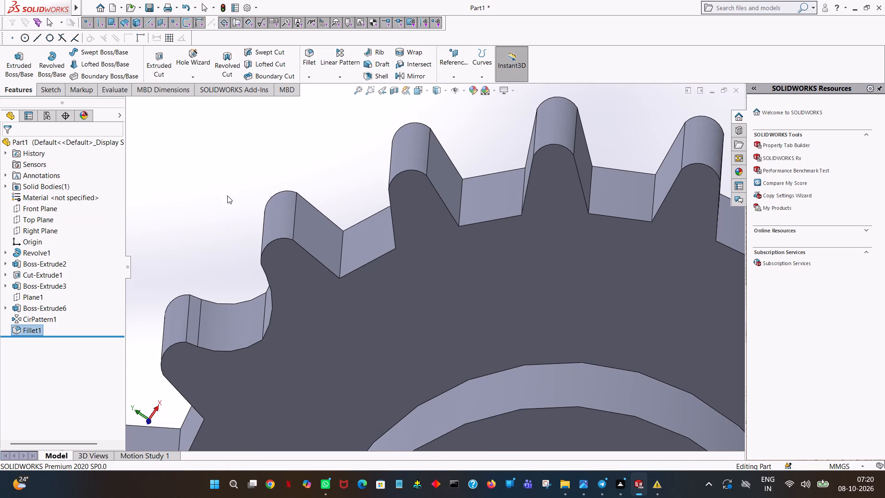
pyautogui.click(315, 53)
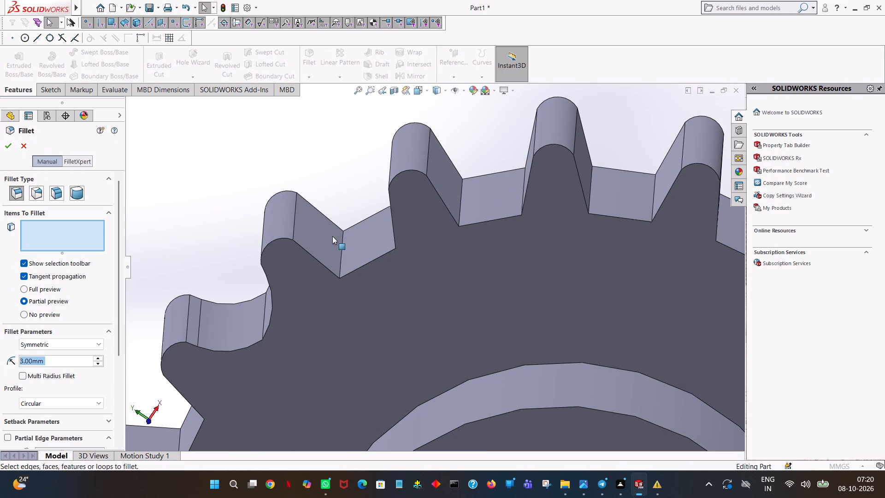
pyautogui.click(342, 256)
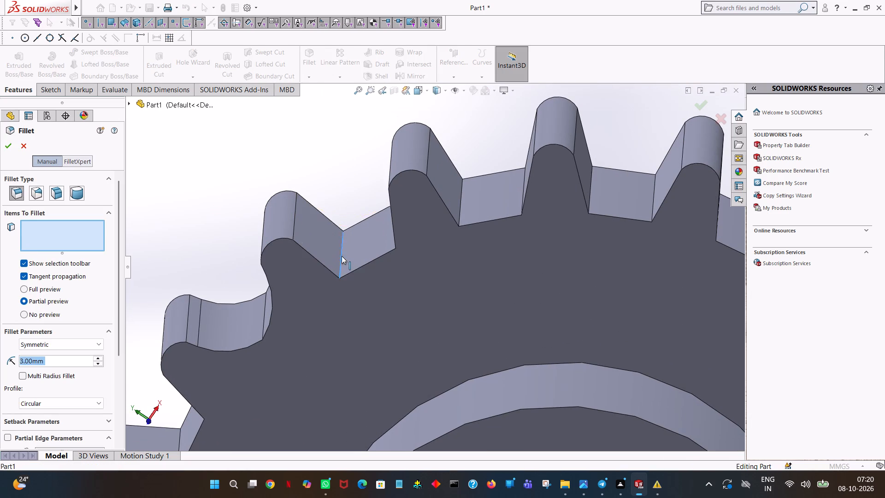
pyautogui.moveTo(351, 246); pyautogui.dragTo(378, 238, button='middle')
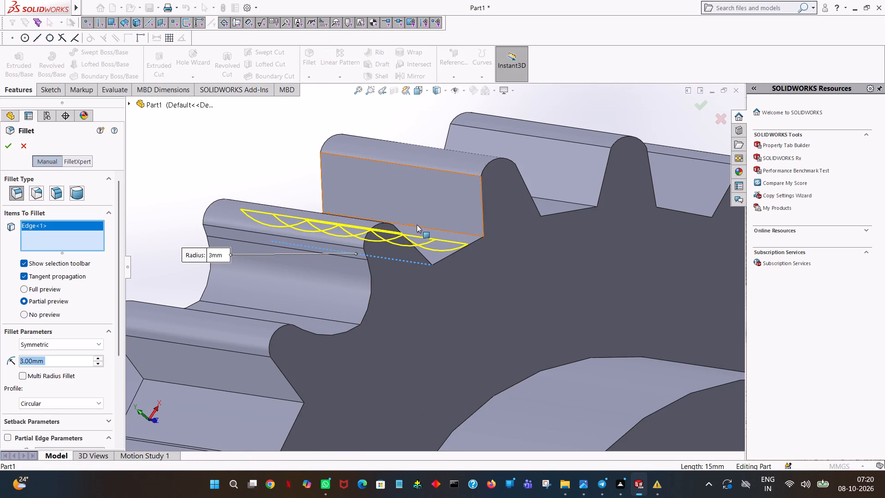
pyautogui.click(420, 227)
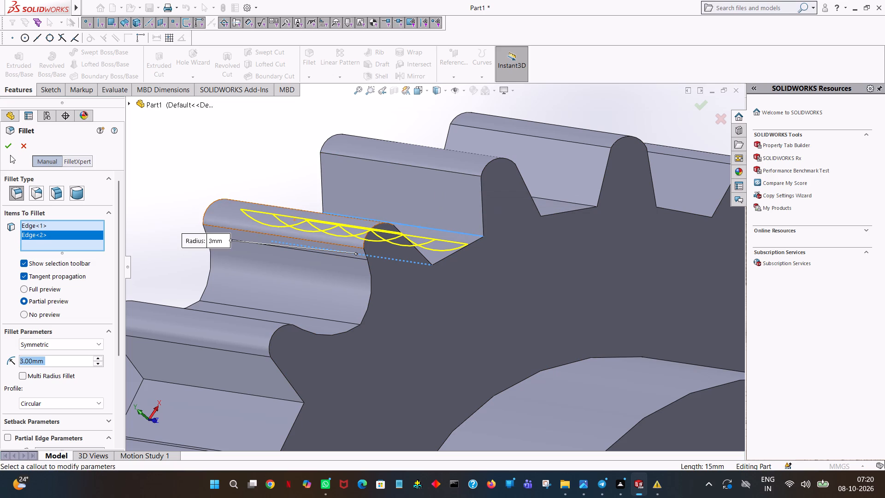
pyautogui.click(11, 148)
# Fillet the four root edges of the next two tooth gaps clockwise with a 3 mm radius in one feature.
pyautogui.moveTo(396, 201); pyautogui.dragTo(368, 230, button='middle')
pyautogui.click(308, 52)
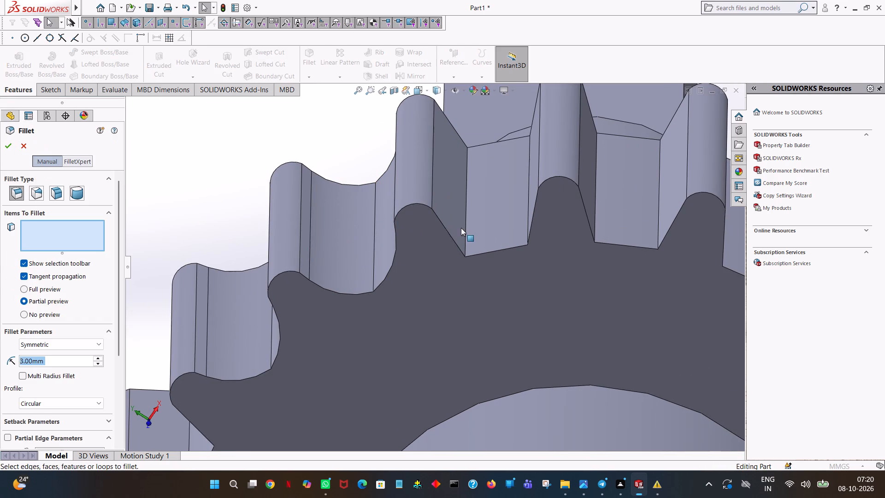
pyautogui.click(466, 228)
pyautogui.moveTo(530, 206); pyautogui.dragTo(535, 205, button='middle')
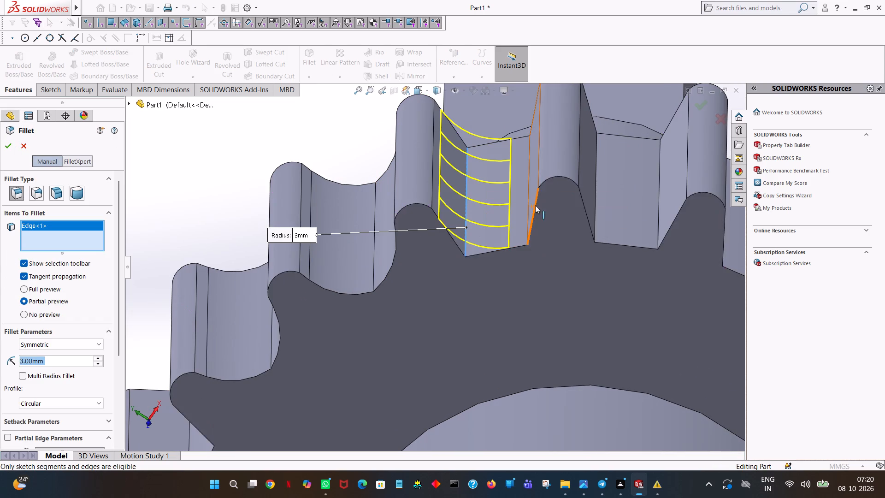
pyautogui.moveTo(535, 205); pyautogui.dragTo(545, 195, button='middle')
pyautogui.moveTo(535, 193); pyautogui.dragTo(545, 196, button='middle')
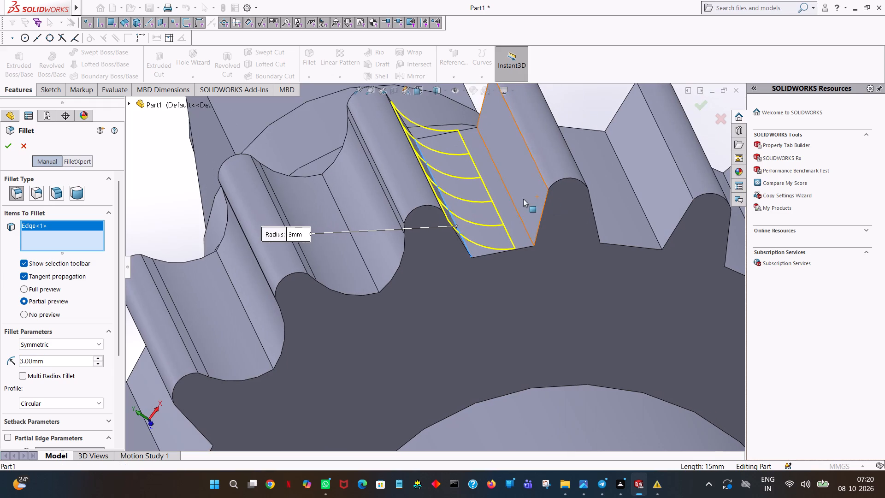
pyautogui.click(519, 215)
pyautogui.moveTo(524, 213); pyautogui.dragTo(522, 213, button='middle')
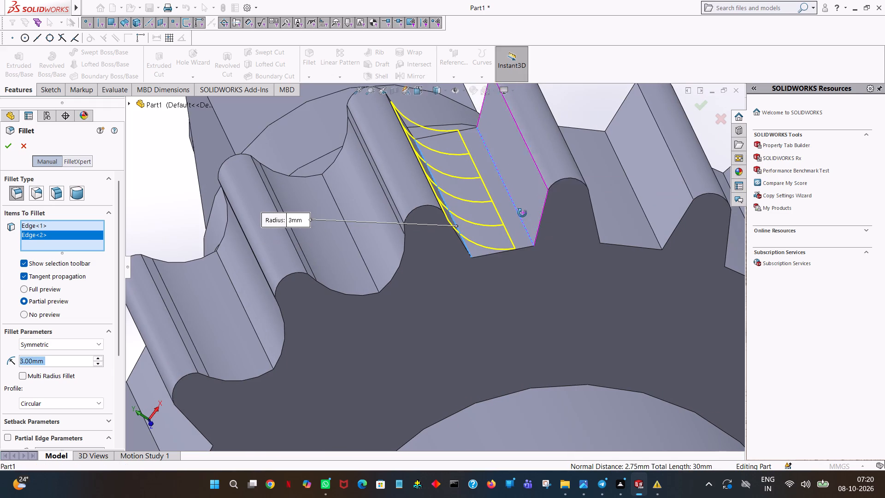
pyautogui.moveTo(522, 213); pyautogui.dragTo(484, 220, button='middle')
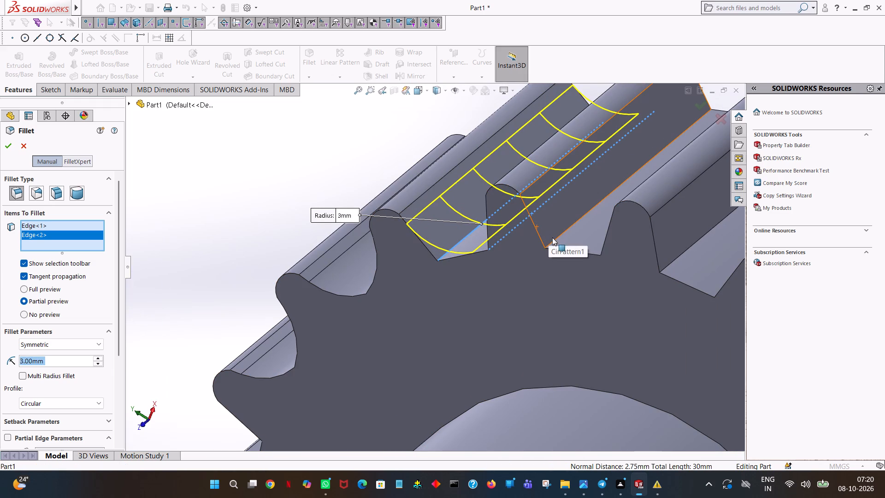
pyautogui.click(554, 240)
pyautogui.moveTo(554, 240); pyautogui.dragTo(583, 267, button='middle')
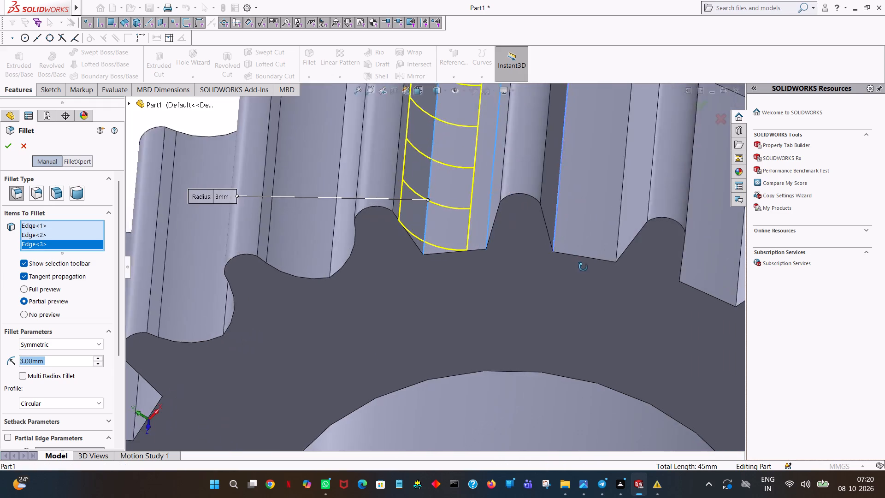
pyautogui.moveTo(583, 267); pyautogui.dragTo(599, 282, button='middle')
pyautogui.click(612, 246)
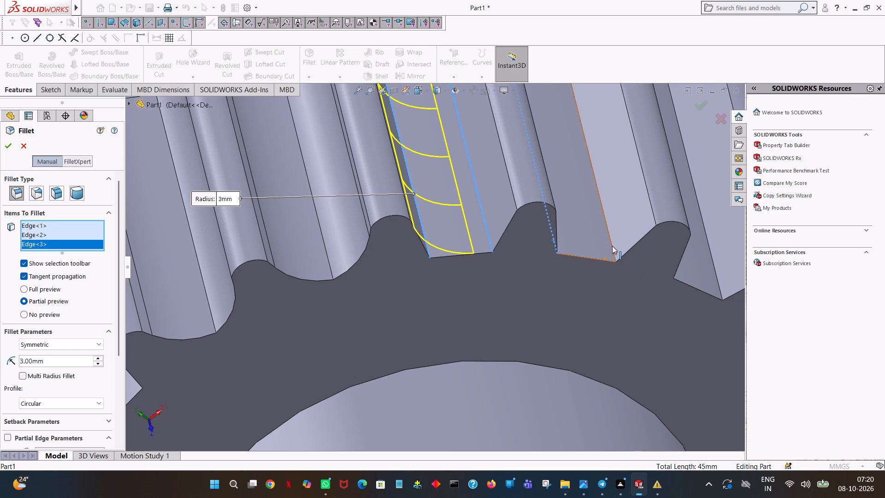
pyautogui.click(11, 148)
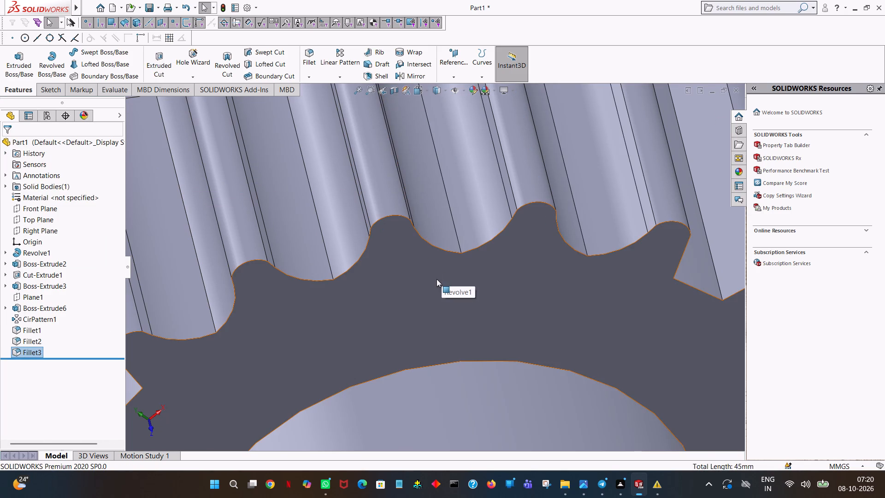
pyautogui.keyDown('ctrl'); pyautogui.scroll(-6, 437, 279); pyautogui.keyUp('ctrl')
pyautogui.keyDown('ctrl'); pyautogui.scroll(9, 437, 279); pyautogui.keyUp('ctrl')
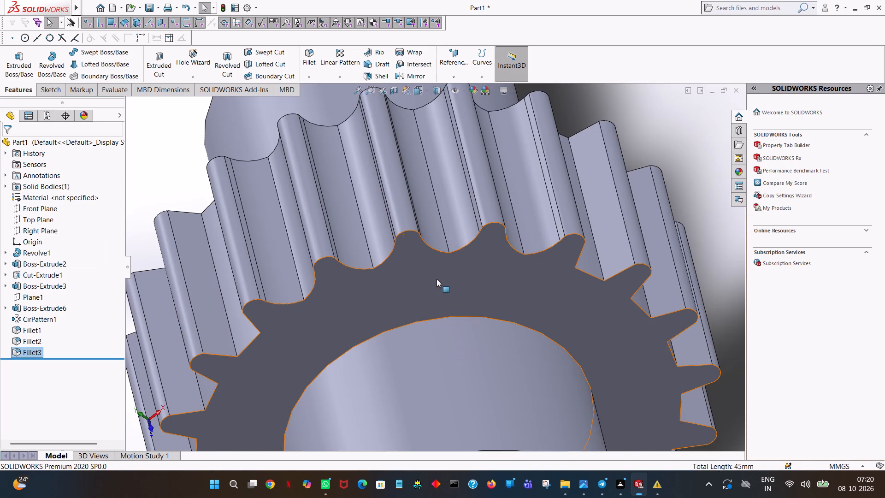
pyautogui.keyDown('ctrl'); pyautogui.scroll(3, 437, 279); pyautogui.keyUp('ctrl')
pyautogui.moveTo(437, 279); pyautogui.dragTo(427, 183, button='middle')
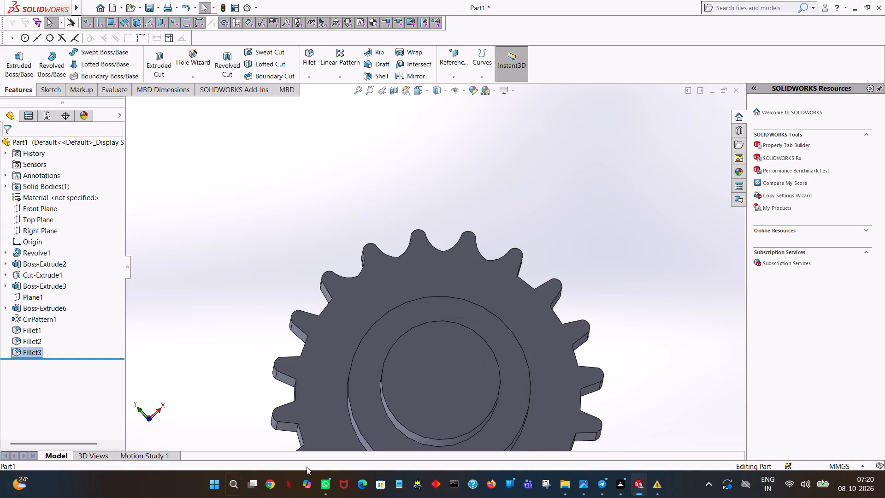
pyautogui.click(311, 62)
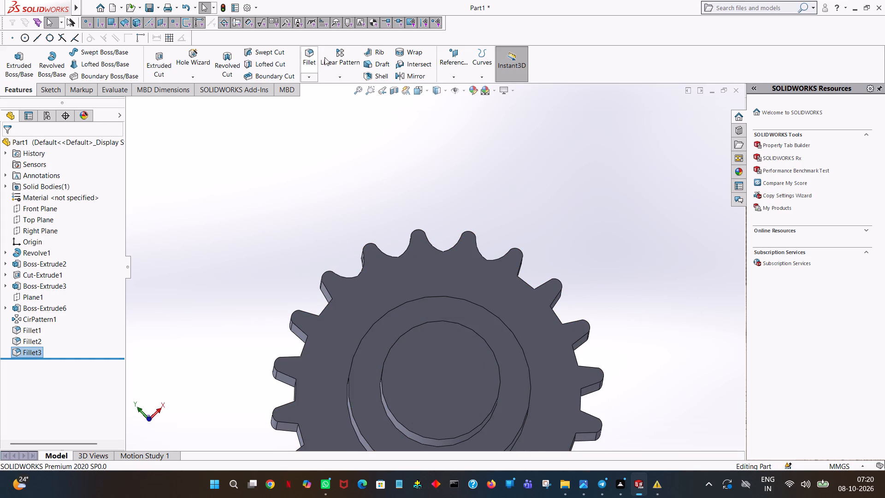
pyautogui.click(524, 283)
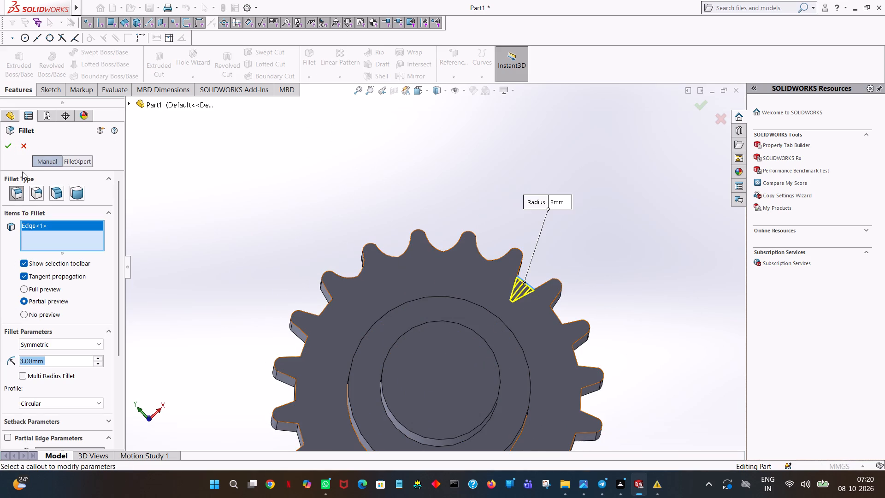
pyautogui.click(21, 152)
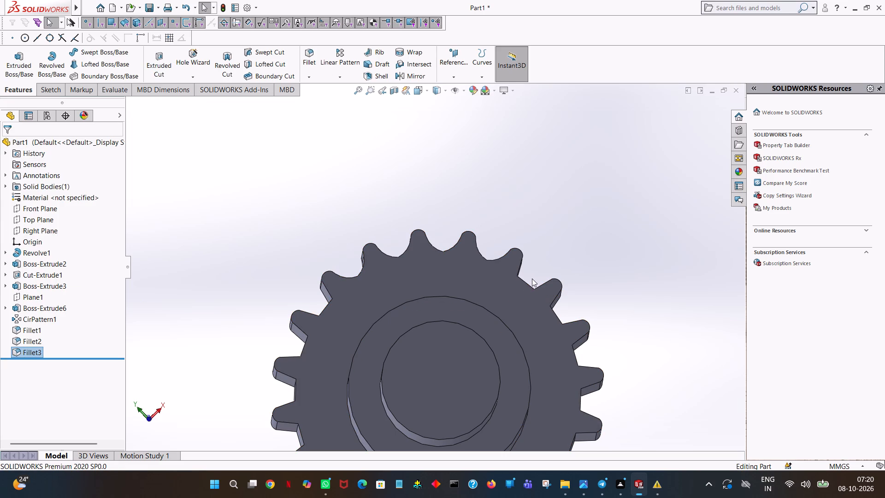
# Fillet the six root edges of the next three unfilleted tooth gaps clockwise with a 3 mm radius in one feature.
pyautogui.keyDown('ctrl'); pyautogui.scroll(-5, 535, 283); pyautogui.keyUp('ctrl')
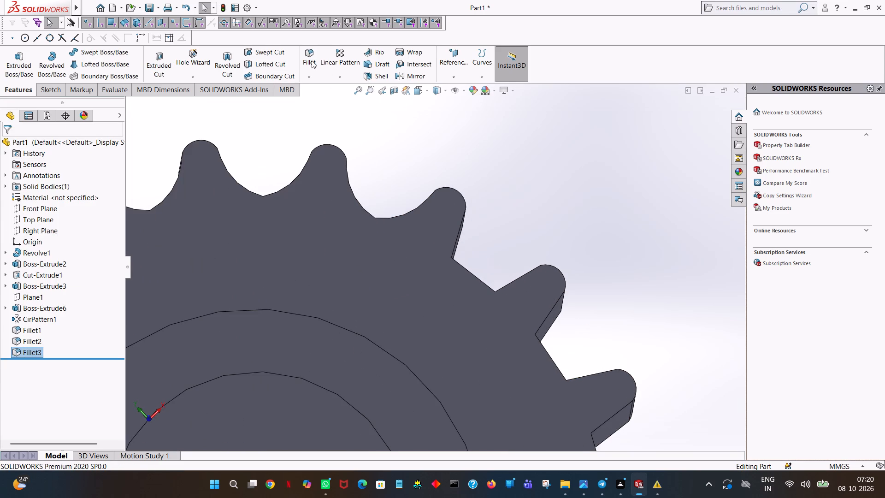
pyautogui.click(312, 60)
pyautogui.moveTo(627, 152); pyautogui.dragTo(618, 167, button='middle')
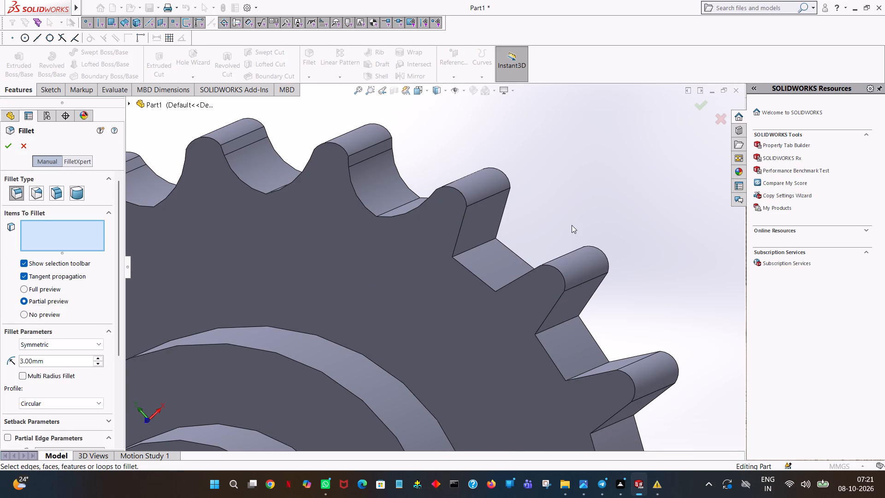
pyautogui.click(474, 248)
pyautogui.moveTo(533, 270); pyautogui.dragTo(535, 271, button='middle')
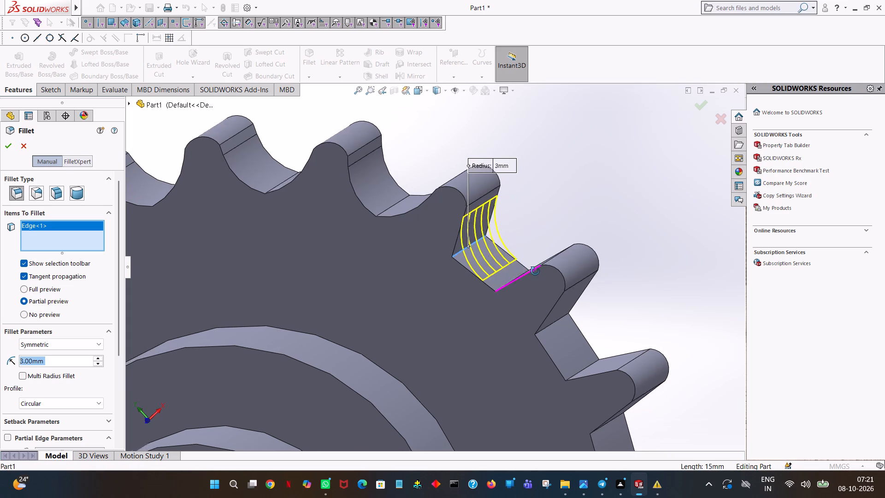
pyautogui.moveTo(535, 271); pyautogui.dragTo(539, 274, button='middle')
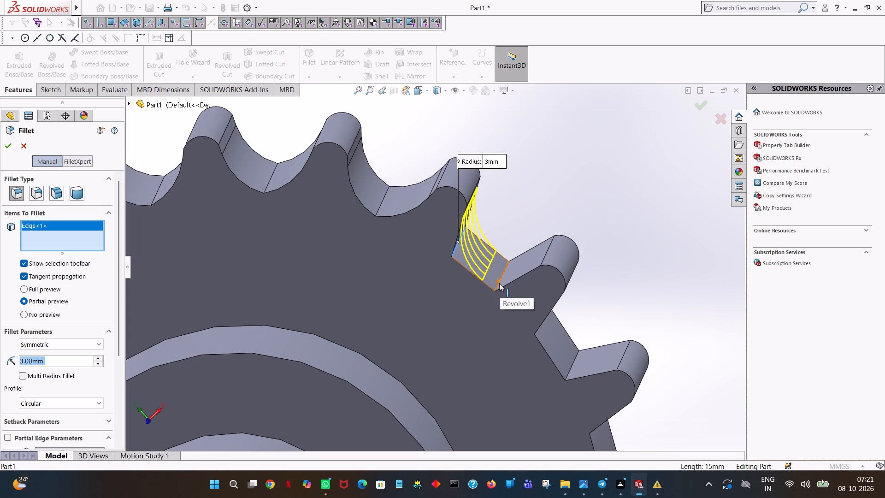
pyautogui.click(499, 283)
pyautogui.moveTo(562, 343); pyautogui.dragTo(537, 304, button='middle')
pyautogui.moveTo(542, 308); pyautogui.dragTo(542, 308, button='middle')
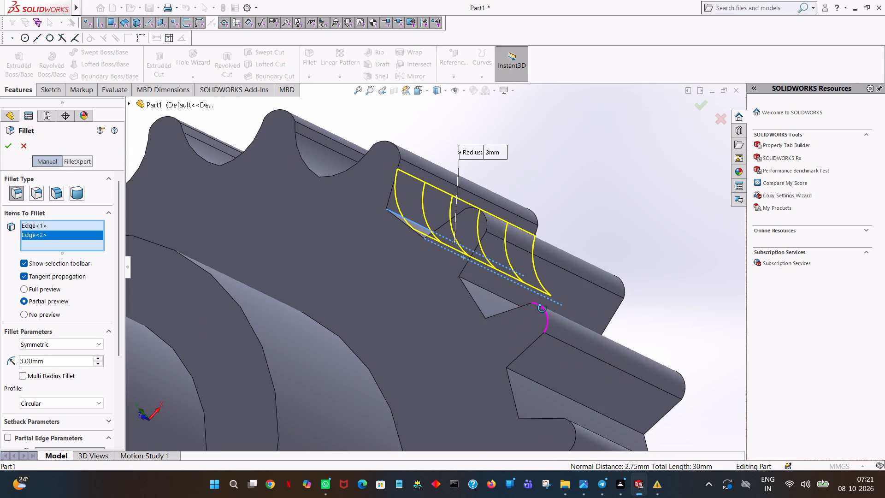
pyautogui.moveTo(542, 308); pyautogui.dragTo(549, 342, button='middle')
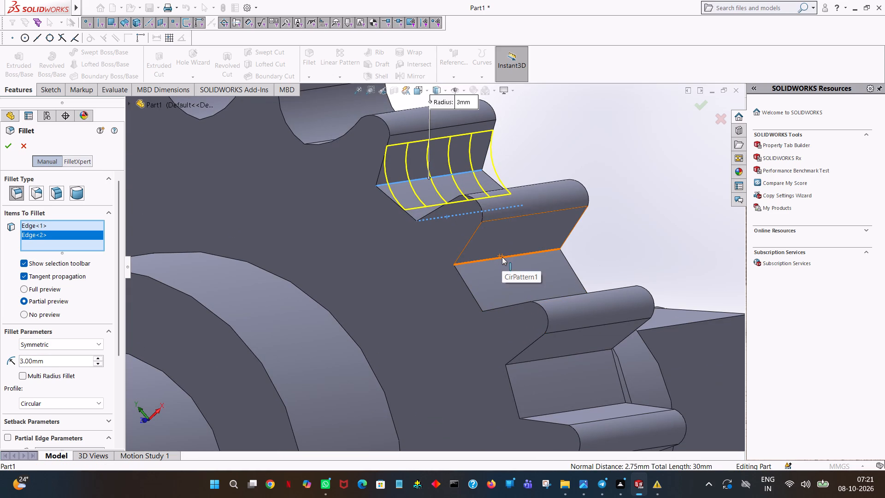
pyautogui.click(502, 257)
pyautogui.moveTo(503, 259); pyautogui.dragTo(505, 263, button='middle')
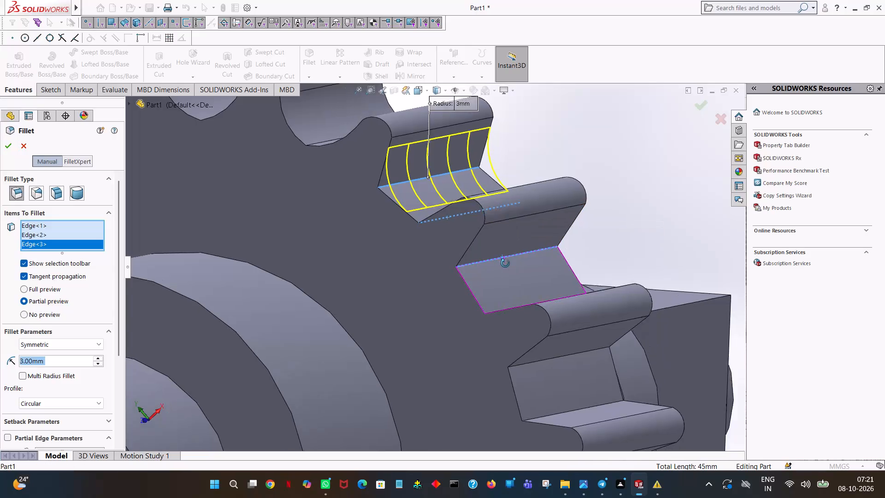
pyautogui.moveTo(505, 263); pyautogui.dragTo(514, 296, button='middle')
pyautogui.click(526, 312)
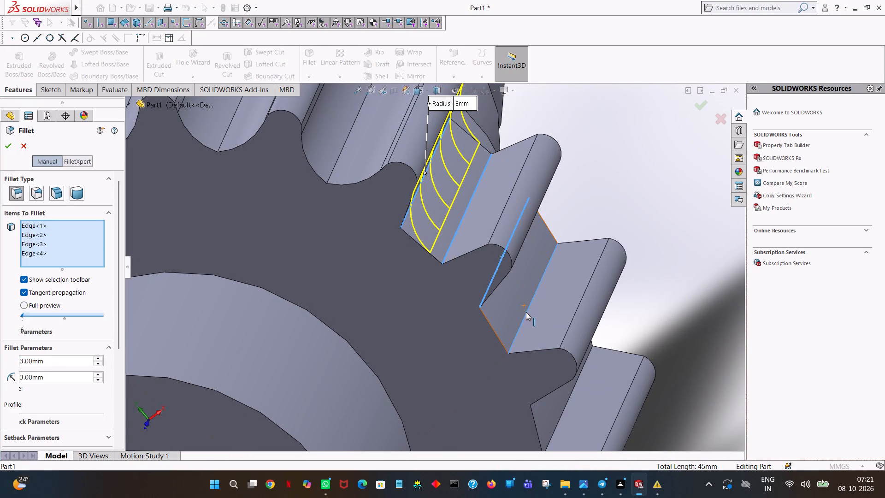
pyautogui.moveTo(526, 319); pyautogui.dragTo(506, 262, button='middle')
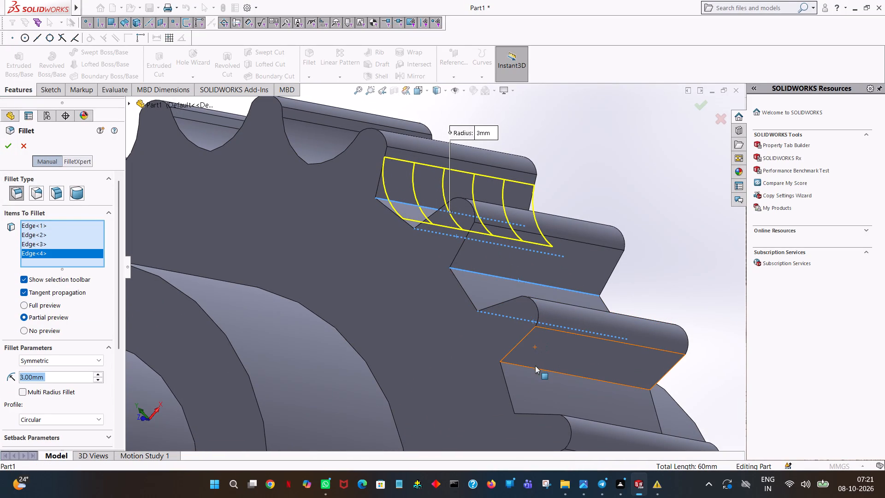
pyautogui.click(535, 368)
pyautogui.moveTo(535, 368); pyautogui.dragTo(538, 439, button='middle')
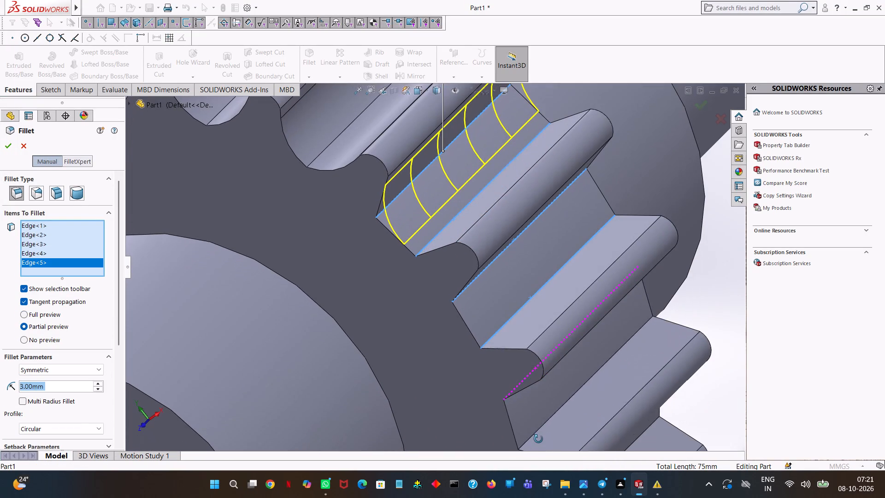
pyautogui.moveTo(538, 439); pyautogui.dragTo(538, 439, button='middle')
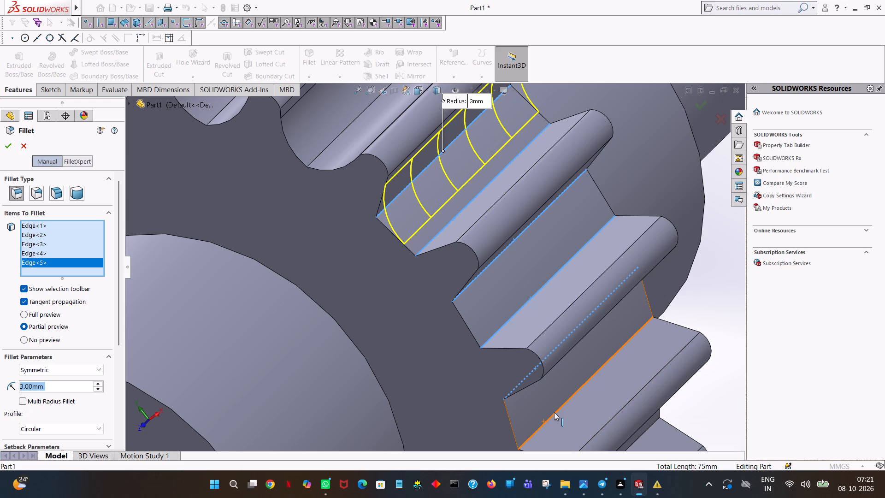
pyautogui.click(554, 412)
pyautogui.moveTo(554, 412); pyautogui.dragTo(539, 382, button='middle')
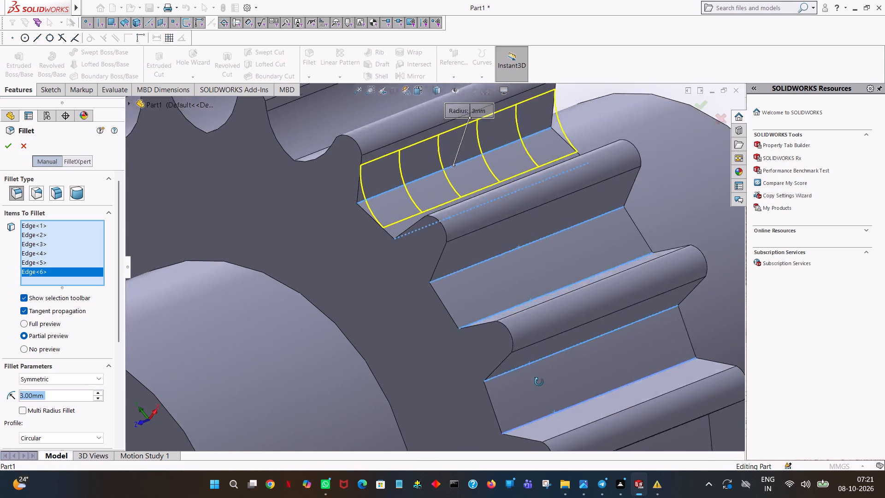
pyautogui.moveTo(539, 382); pyautogui.dragTo(535, 353, button='middle')
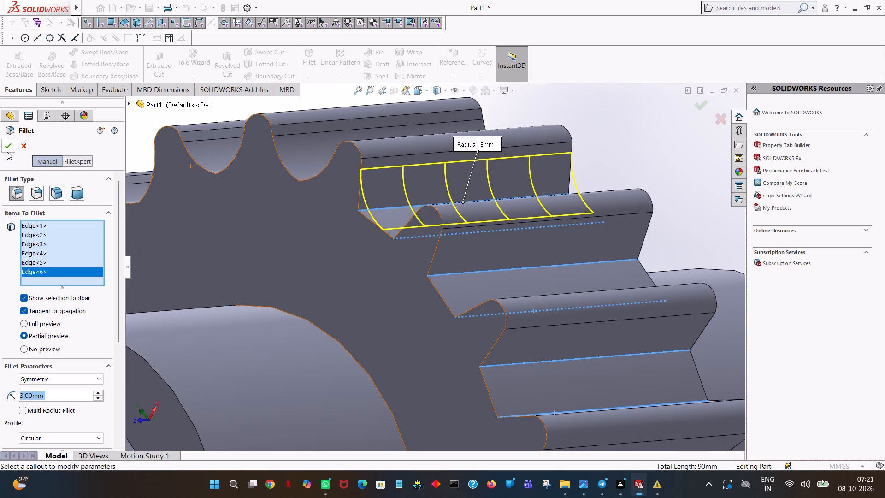
pyautogui.click(7, 150)
# Fillet the six root edges of the following three tooth gaps clockwise around the gear with a 3 mm radius in one feature.
pyautogui.keyDown('ctrl'); pyautogui.scroll(-4, 60, 149); pyautogui.keyUp('ctrl')
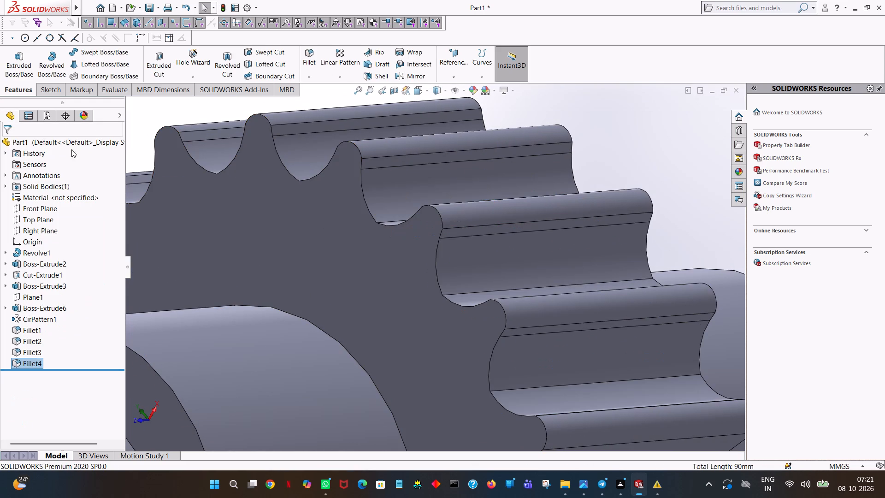
pyautogui.keyDown('ctrl'); pyautogui.scroll(1, 110, 167); pyautogui.keyUp('ctrl')
pyautogui.keyDown('ctrl'); pyautogui.scroll(-3, 722, 286); pyautogui.keyUp('ctrl')
pyautogui.keyDown('ctrl'); pyautogui.scroll(11, 720, 287); pyautogui.keyUp('ctrl')
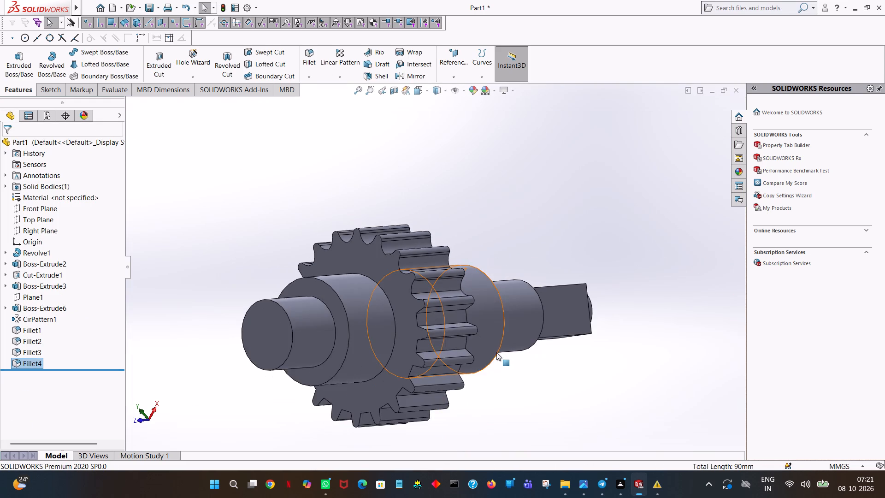
pyautogui.middleClick(496, 352)
pyautogui.moveTo(525, 340); pyautogui.dragTo(525, 340, button='middle')
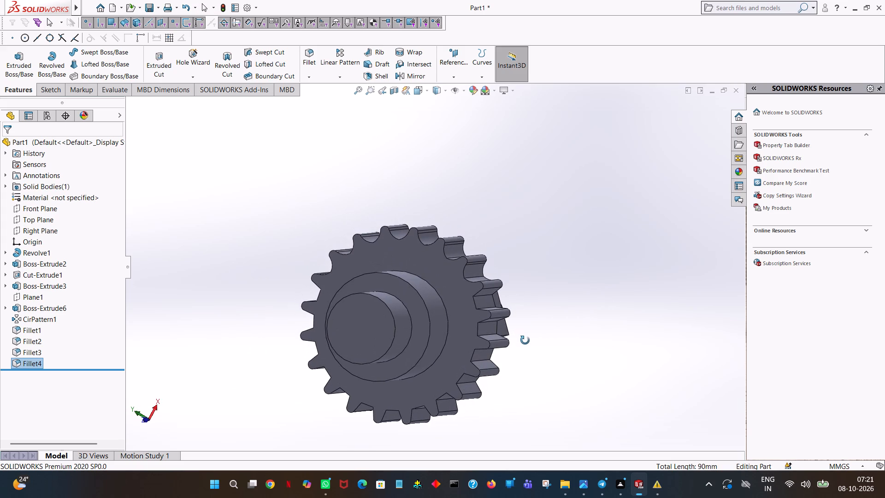
pyautogui.moveTo(525, 340); pyautogui.dragTo(555, 330, button='middle')
pyautogui.moveTo(555, 330); pyautogui.dragTo(544, 326, button='middle')
pyautogui.middleClick(534, 321)
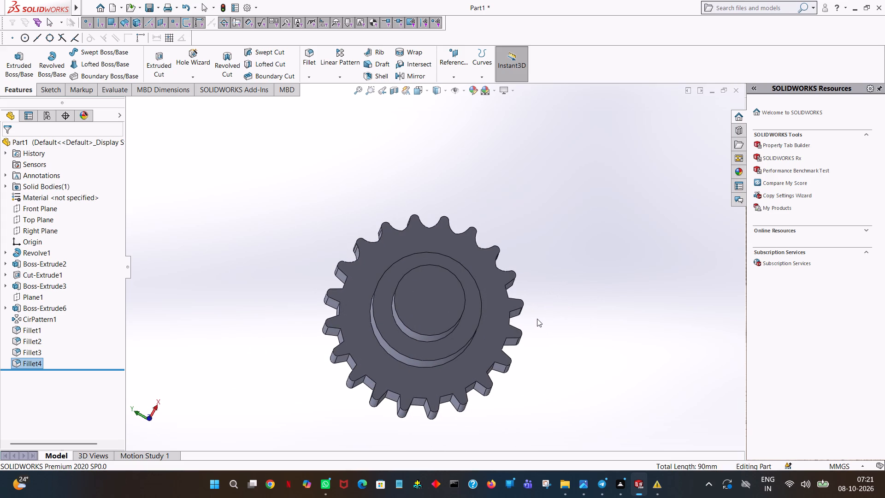
pyautogui.keyDown('ctrl'); pyautogui.scroll(-3, 527, 322); pyautogui.keyUp('ctrl')
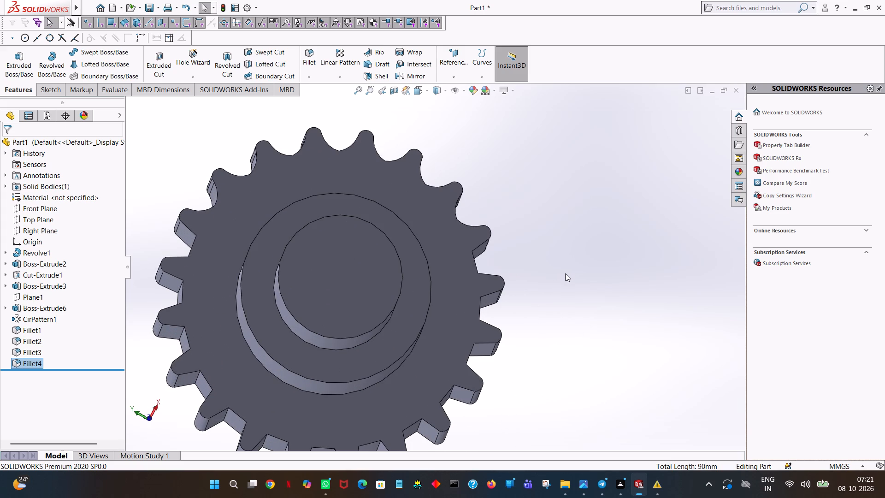
pyautogui.keyDown('ctrl'); pyautogui.scroll(-2, 560, 274); pyautogui.keyUp('ctrl')
pyautogui.moveTo(555, 273); pyautogui.dragTo(531, 273, button='middle')
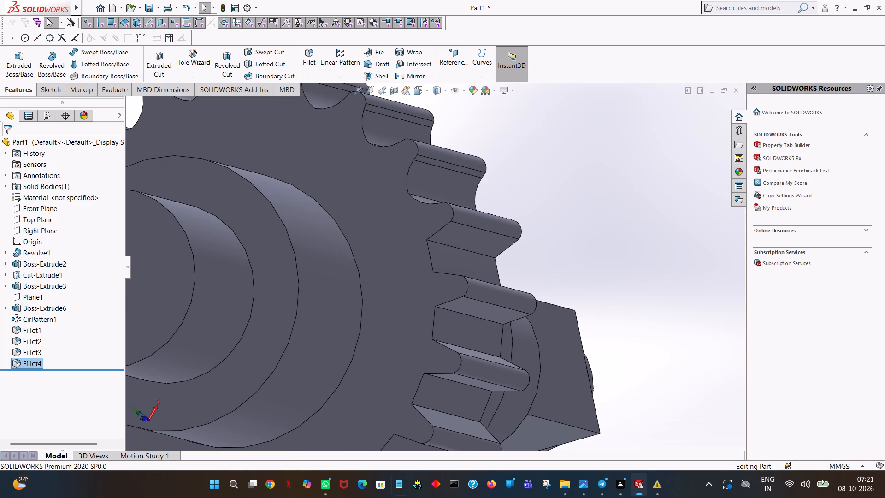
pyautogui.click(304, 52)
pyautogui.click(456, 247)
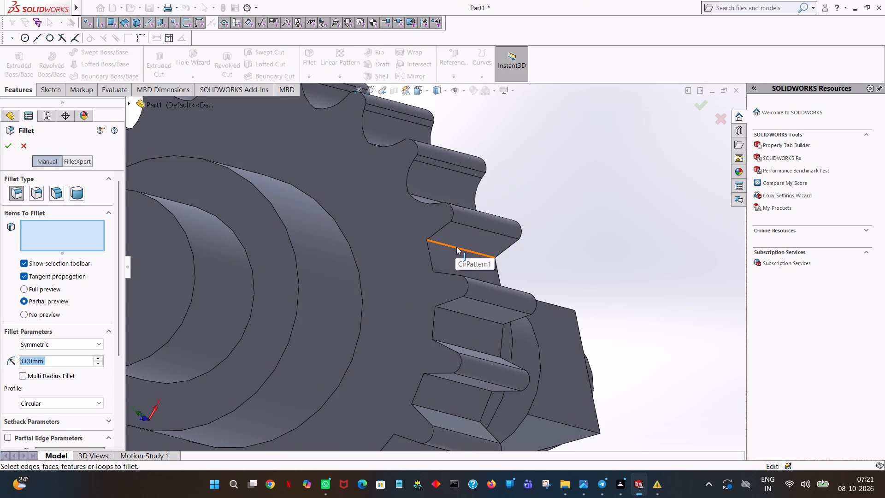
pyautogui.moveTo(459, 249); pyautogui.dragTo(459, 304, button='middle')
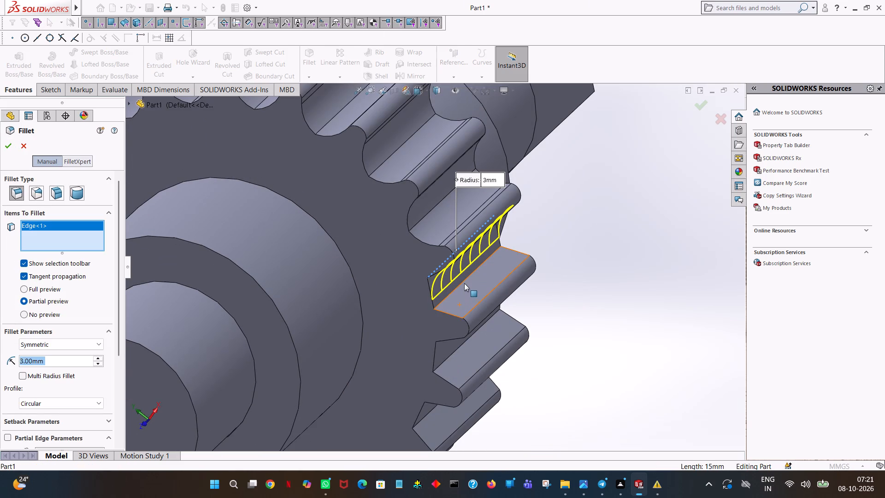
pyautogui.click(464, 280)
pyautogui.moveTo(470, 294); pyautogui.dragTo(461, 225, button='middle')
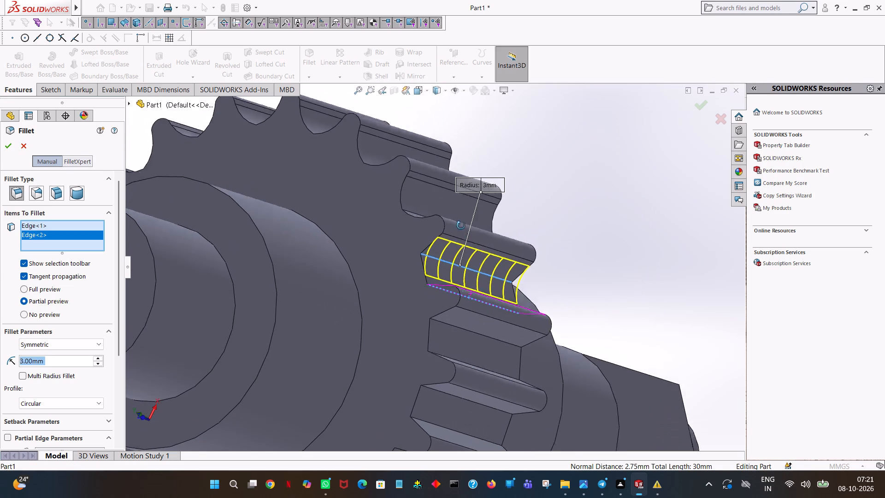
pyautogui.moveTo(461, 225); pyautogui.dragTo(461, 224, button='middle')
pyautogui.click(473, 332)
pyautogui.moveTo(474, 337); pyautogui.dragTo(475, 351, button='middle')
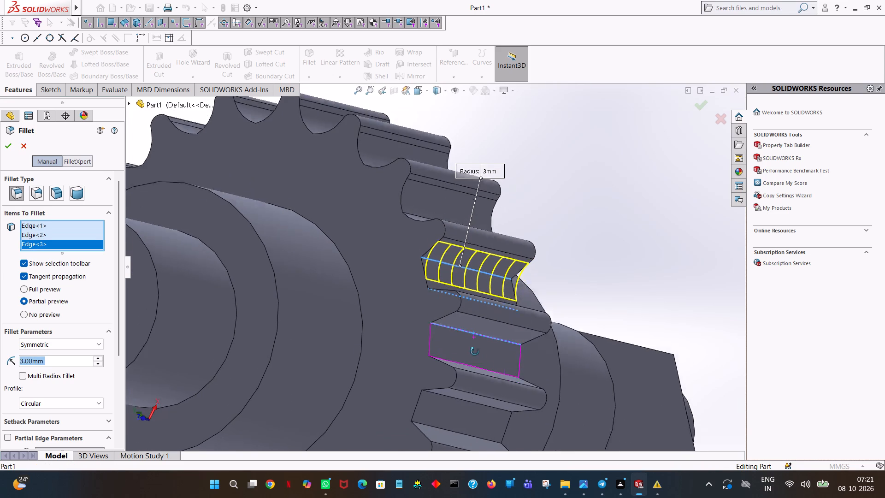
pyautogui.moveTo(475, 351); pyautogui.dragTo(475, 375, button='middle')
pyautogui.click(480, 363)
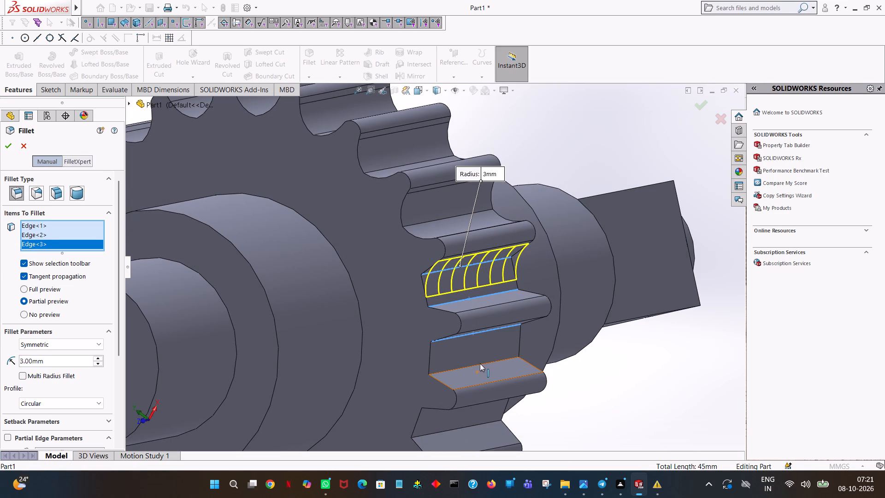
pyautogui.moveTo(490, 402); pyautogui.dragTo(497, 341, button='middle')
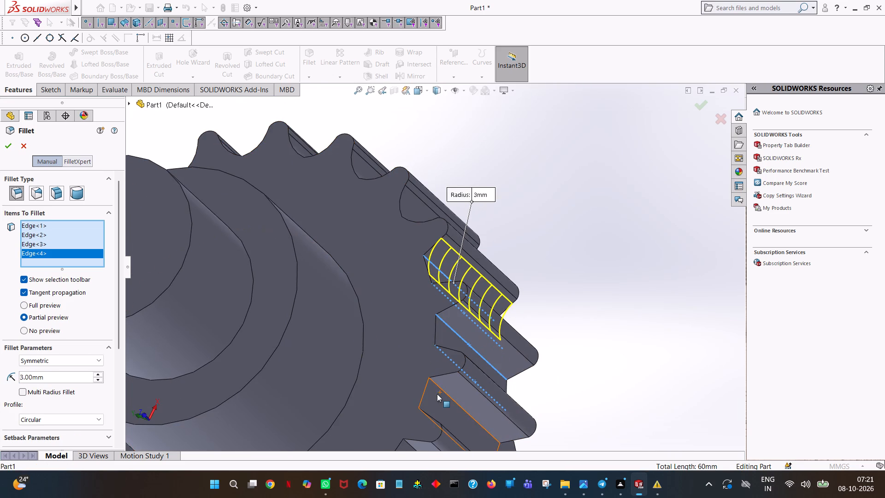
pyautogui.click(443, 391)
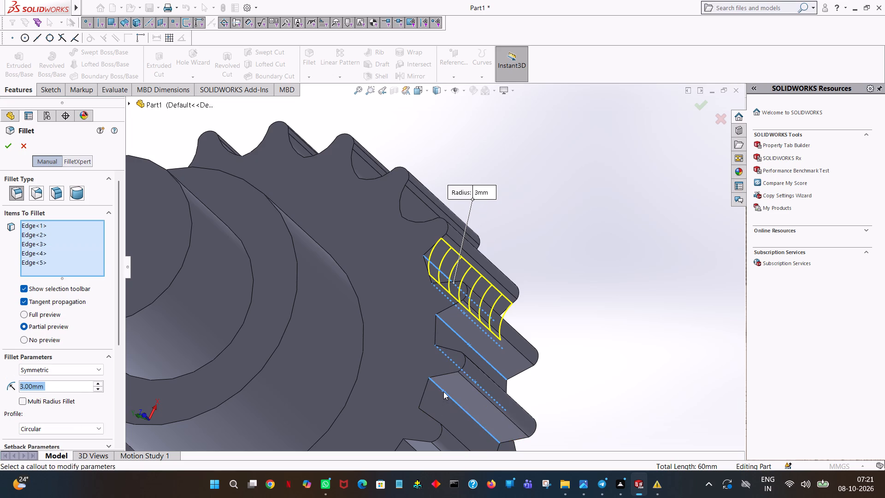
pyautogui.moveTo(443, 392); pyautogui.dragTo(444, 467, button='middle')
pyautogui.click(446, 415)
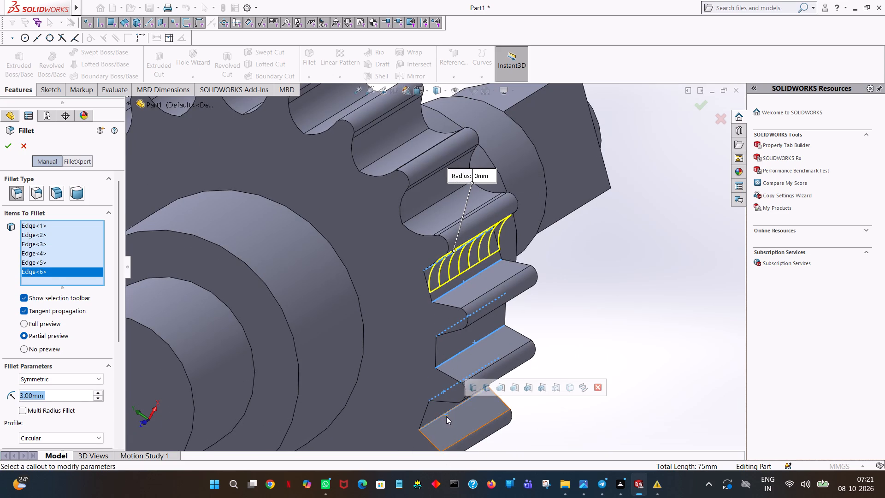
pyautogui.click(5, 148)
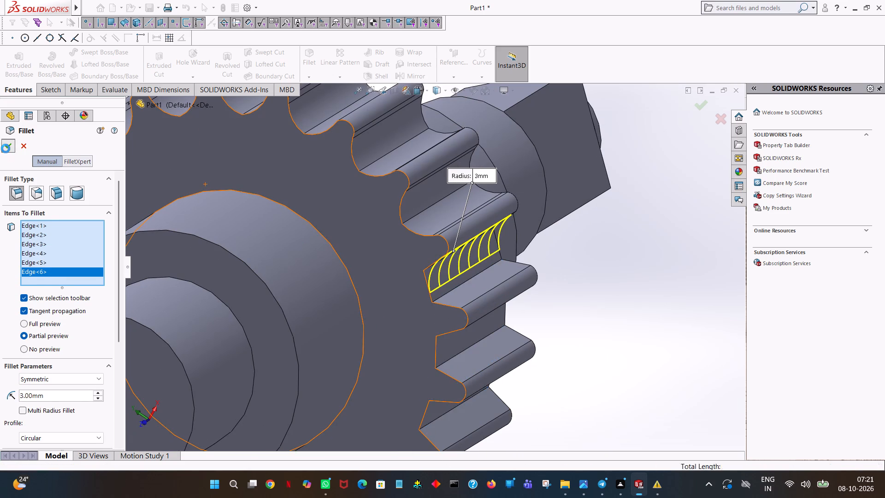
pyautogui.keyDown('ctrl'); pyautogui.moveTo(560, 379); pyautogui.dragTo(524, 285, button='middle'); pyautogui.keyUp('ctrl')
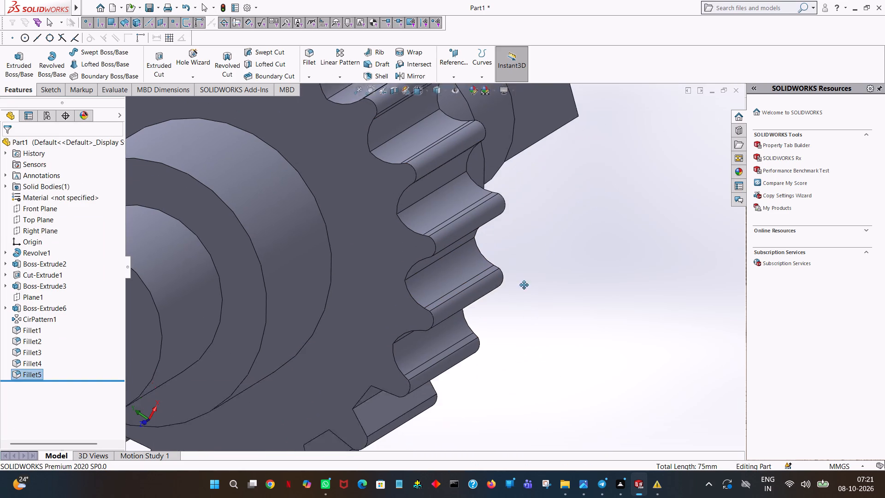
# Fillet one root edge of the next unfilleted tooth gap clockwise with a 3 mm radius.
pyautogui.keyDown('ctrl'); pyautogui.moveTo(524, 285); pyautogui.dragTo(519, 264, button='middle'); pyautogui.keyUp('ctrl')
pyautogui.moveTo(541, 330); pyautogui.dragTo(550, 232, button='middle')
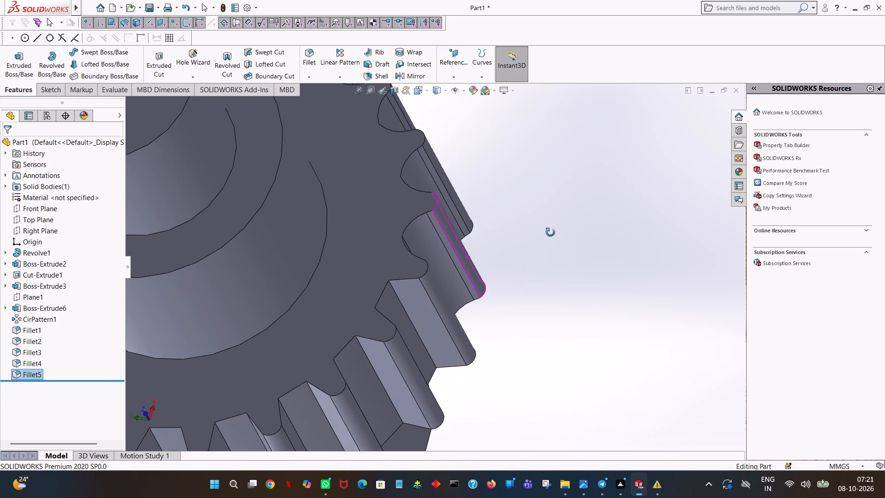
pyautogui.moveTo(550, 232); pyautogui.dragTo(550, 233, button='middle')
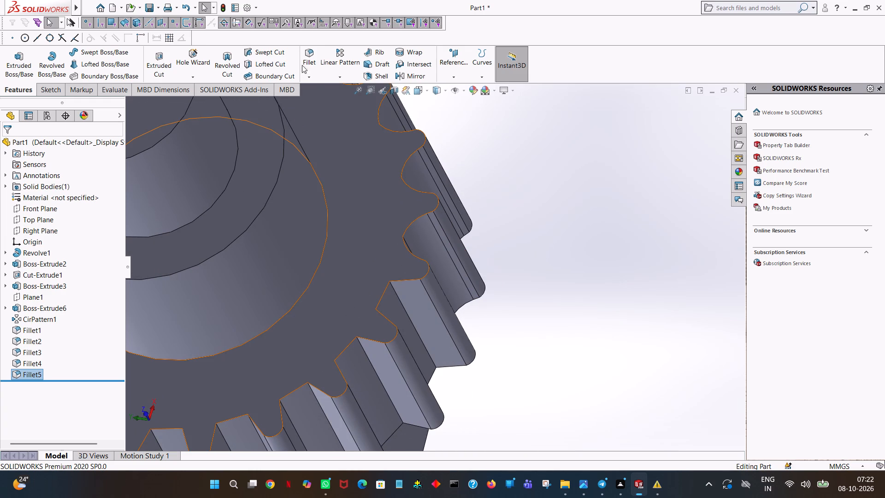
pyautogui.click(306, 53)
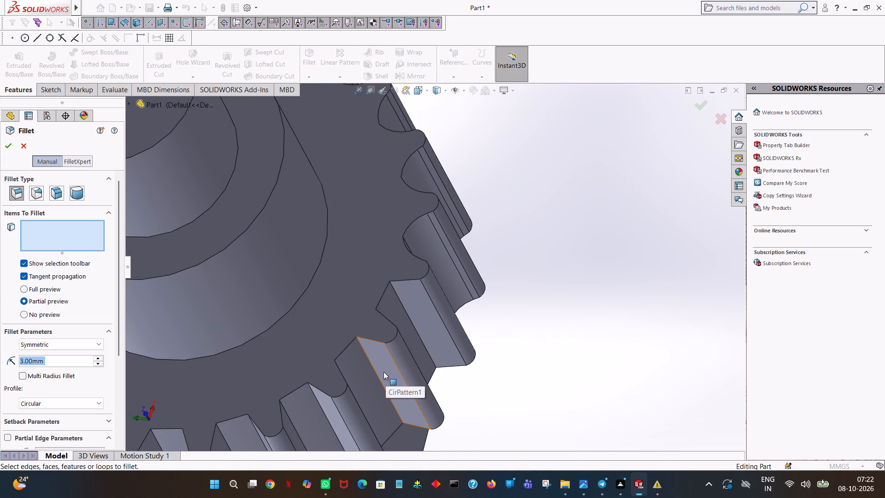
pyautogui.moveTo(432, 354); pyautogui.dragTo(434, 385, button='middle')
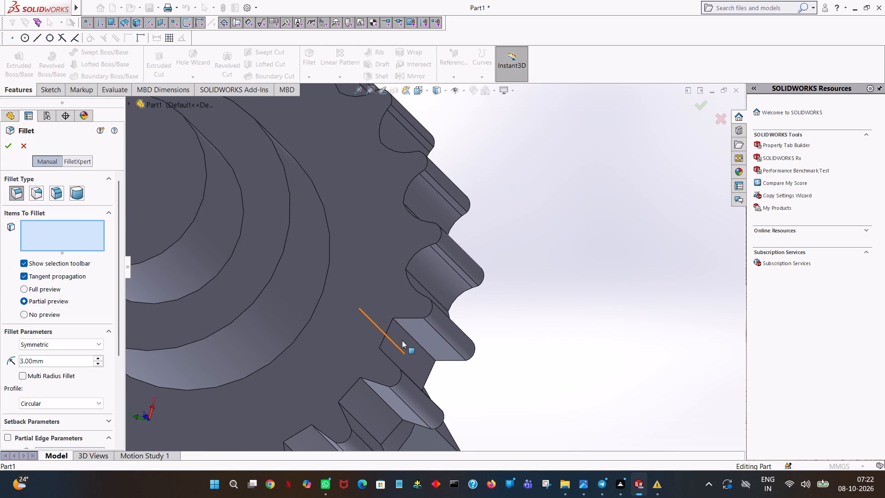
pyautogui.click(408, 331)
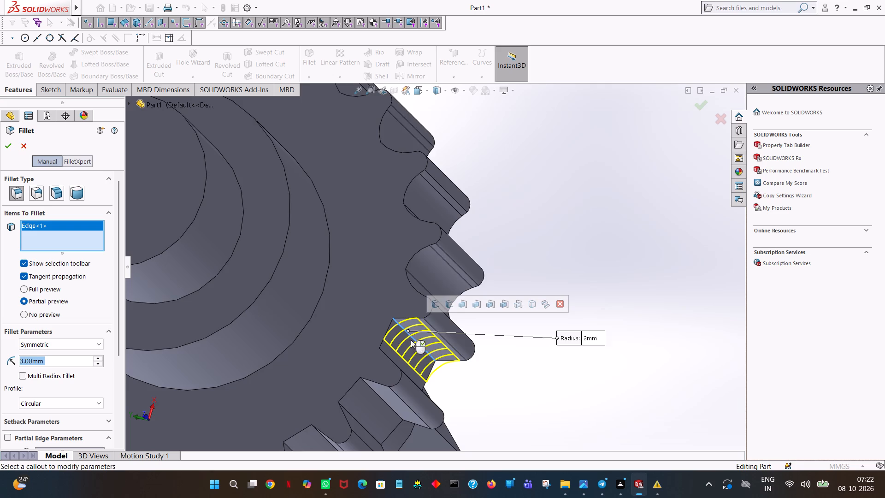
pyautogui.moveTo(412, 345); pyautogui.dragTo(414, 381, button='middle')
pyautogui.moveTo(409, 374); pyautogui.dragTo(408, 299, button='middle')
pyautogui.moveTo(425, 324); pyautogui.dragTo(426, 320, button='middle')
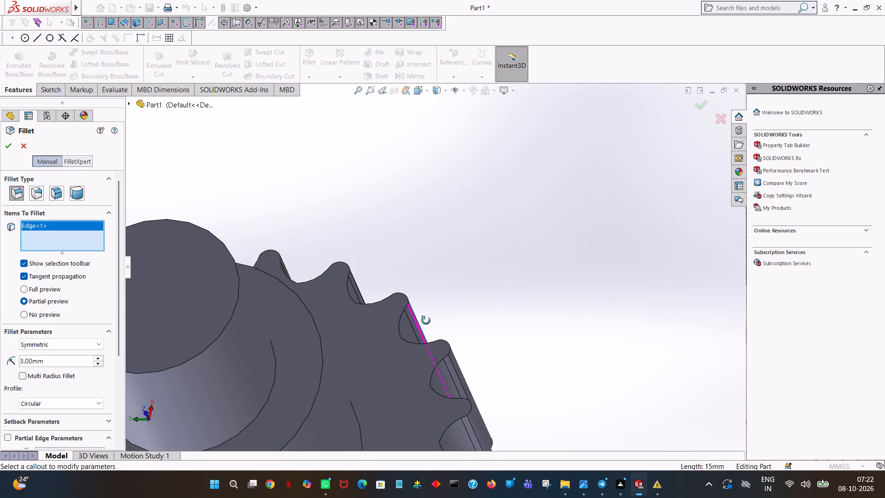
pyautogui.moveTo(426, 320); pyautogui.dragTo(379, 184, button='middle')
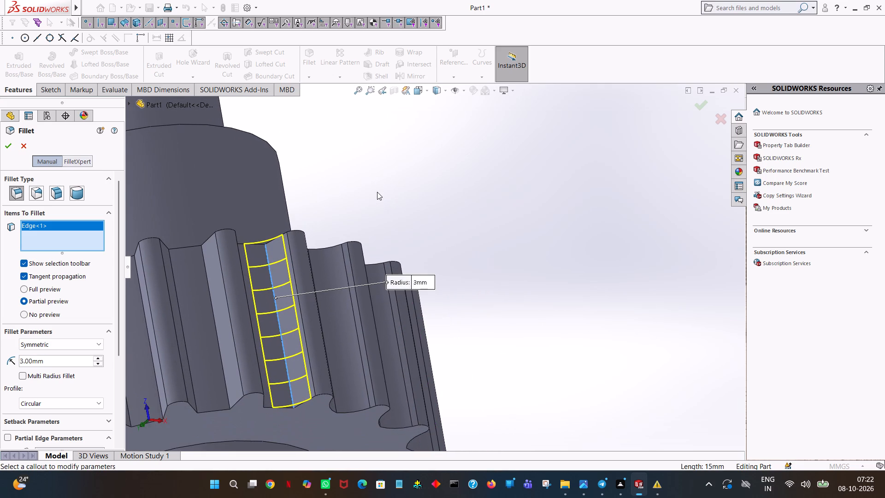
pyautogui.moveTo(377, 192); pyautogui.dragTo(362, 192, button='middle')
pyautogui.moveTo(377, 192); pyautogui.dragTo(363, 192, button='right')
pyautogui.moveTo(360, 192); pyautogui.dragTo(345, 191, button='middle')
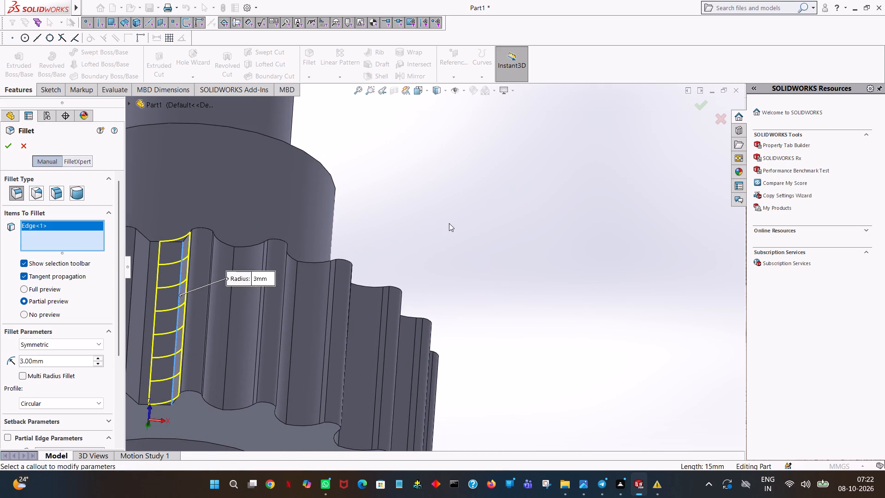
pyautogui.middleClick(447, 222)
pyautogui.click(2, 145)
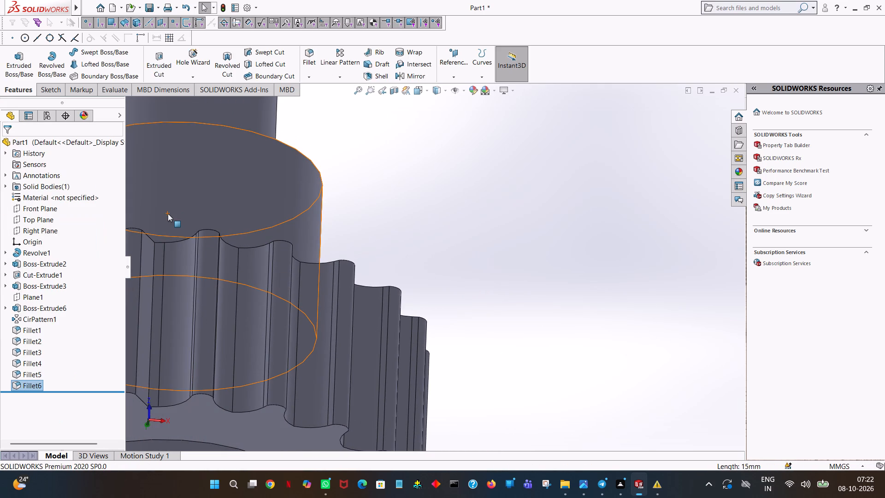
# Examine the whole gear shaft from several sides to check which tooth roots are still unfilleted.
pyautogui.keyDown('ctrl'); pyautogui.scroll(-2, 168, 213); pyautogui.keyUp('ctrl')
pyautogui.keyDown('ctrl'); pyautogui.scroll(8, 218, 227); pyautogui.keyUp('ctrl')
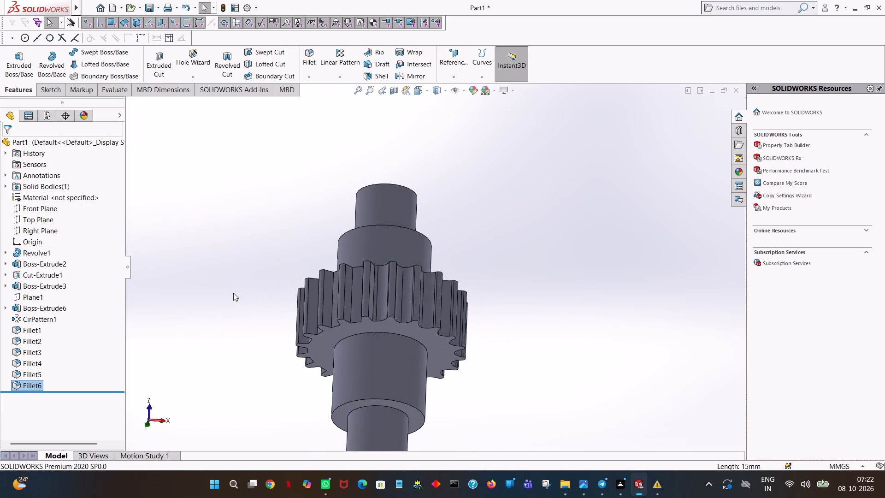
pyautogui.click(510, 229)
pyautogui.middleClick(477, 246)
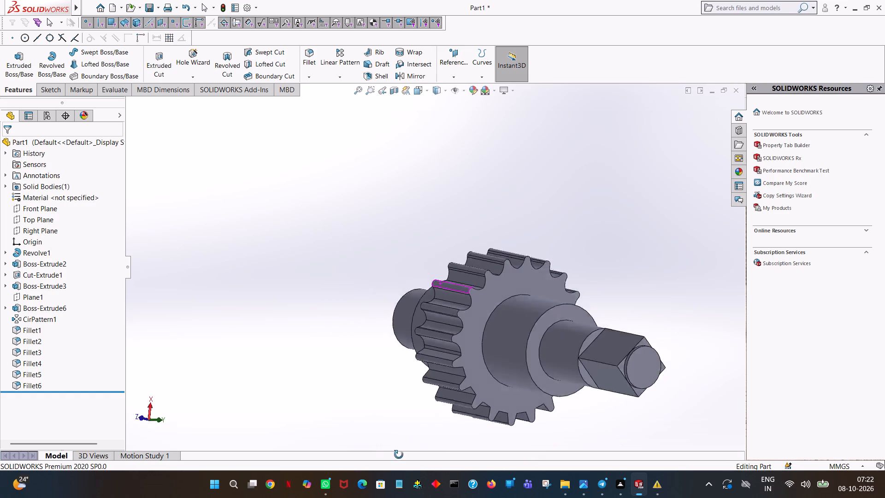
pyautogui.click(652, 368)
pyautogui.middleClick(652, 368)
pyautogui.middleClick(652, 368)
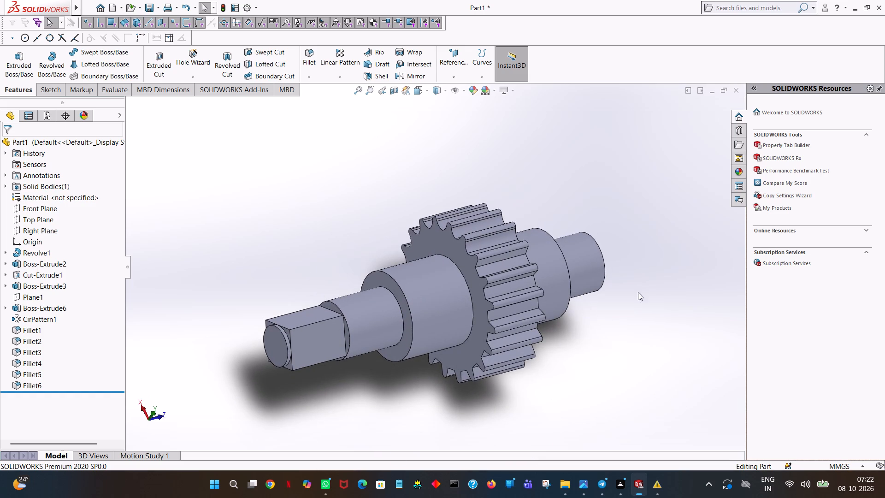
pyautogui.moveTo(587, 337); pyautogui.dragTo(625, 295, button='middle')
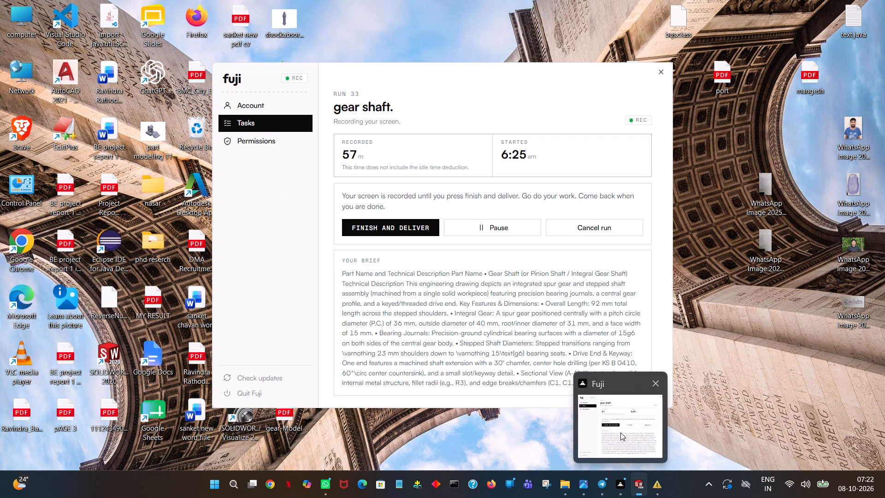
# Select the sixteen root edges of the next eight unfilleted tooth gaps around the gear for a single 3 mm fillet.
pyautogui.keyDown('ctrl'); pyautogui.scroll(-3, 542, 289); pyautogui.keyUp('ctrl')
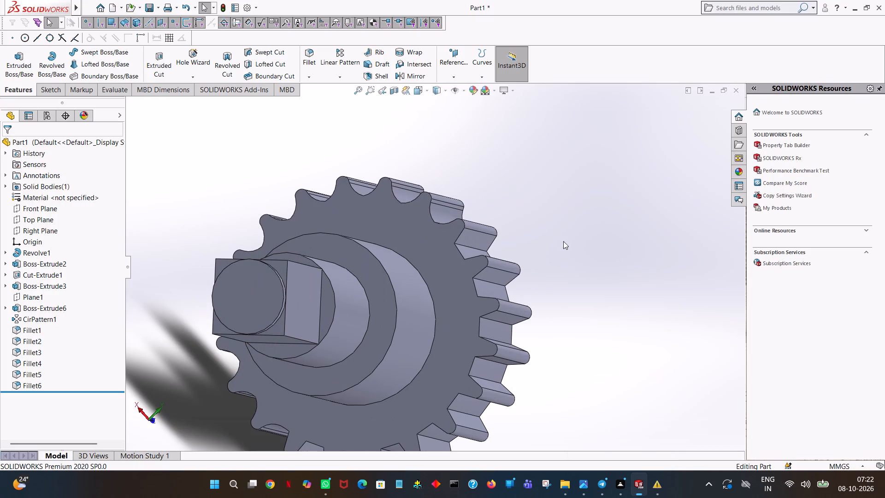
pyautogui.click(310, 50)
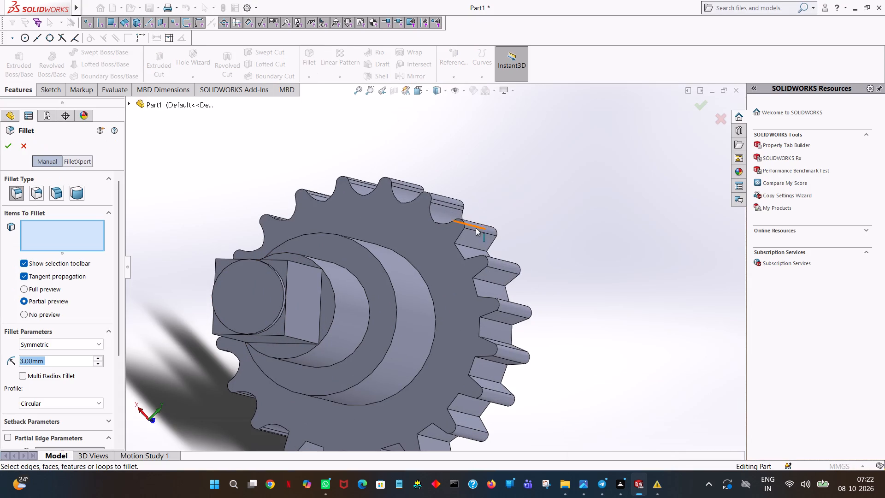
pyautogui.click(463, 247)
pyautogui.moveTo(465, 250); pyautogui.dragTo(472, 266, button='middle')
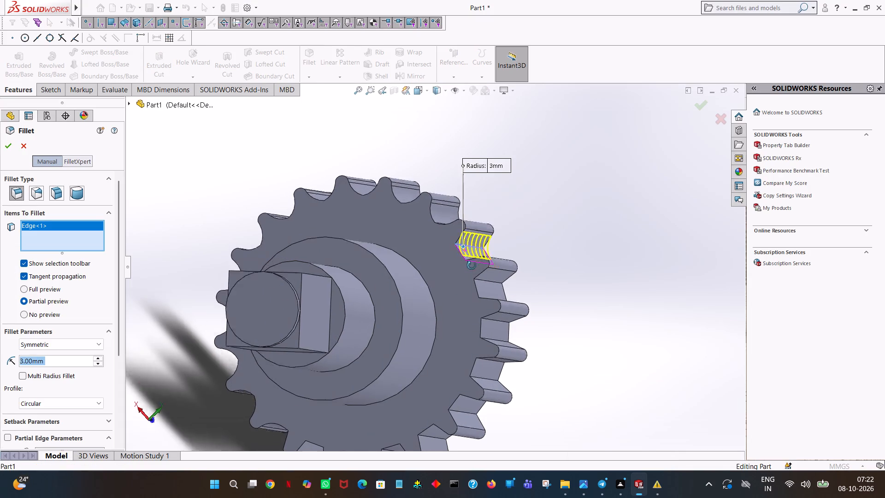
pyautogui.moveTo(472, 266); pyautogui.dragTo(478, 284, button='middle')
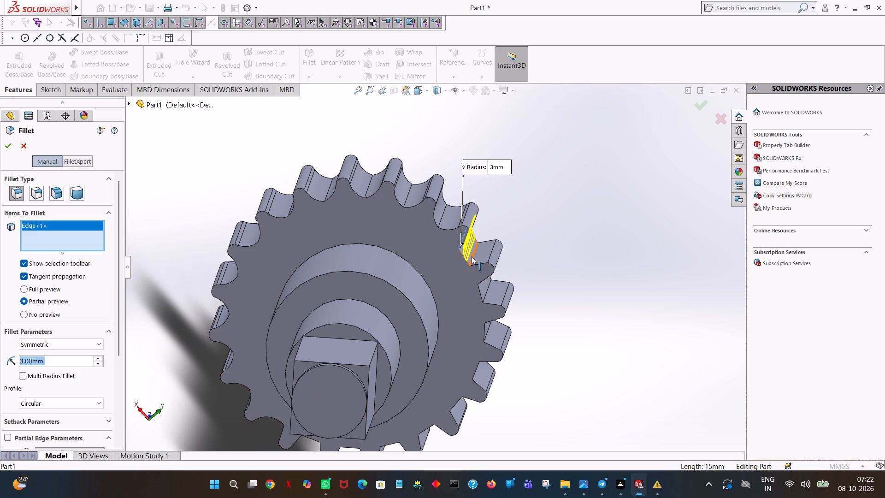
pyautogui.click(472, 256)
pyautogui.moveTo(492, 291); pyautogui.dragTo(481, 261, button='middle')
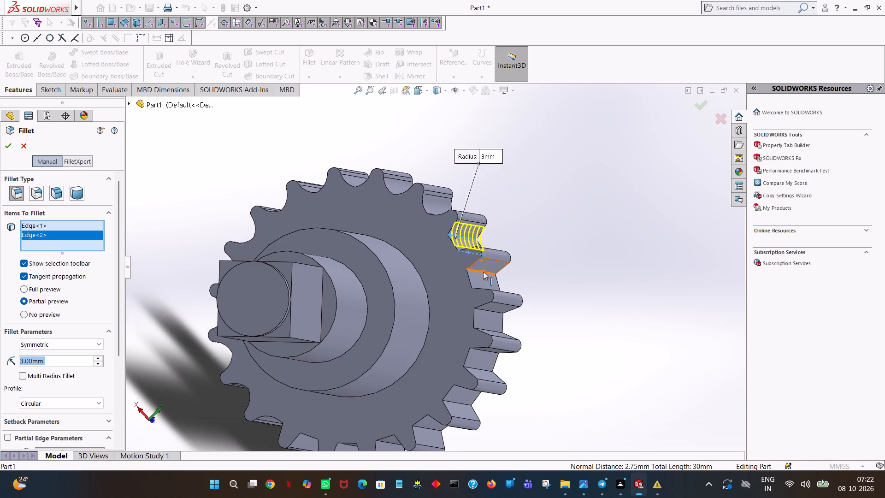
pyautogui.click(483, 272)
pyautogui.moveTo(484, 272); pyautogui.dragTo(489, 302, button='middle')
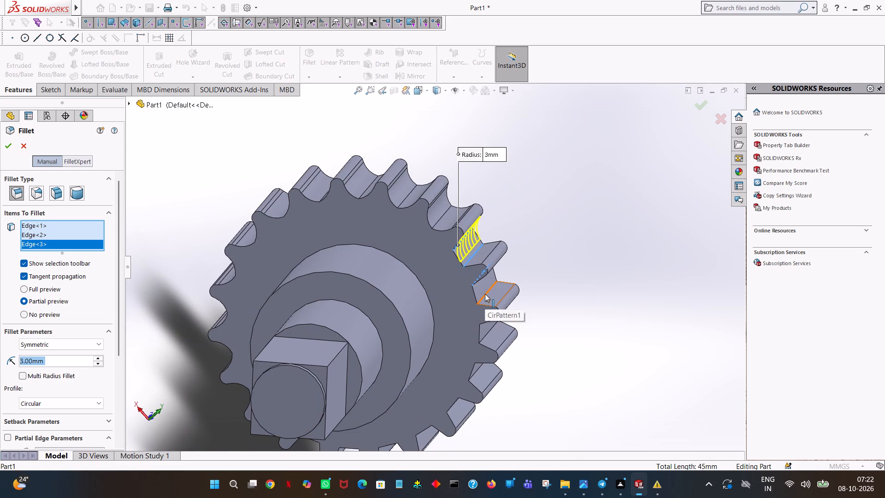
pyautogui.click(485, 294)
pyautogui.moveTo(506, 344); pyautogui.dragTo(497, 298, button='middle')
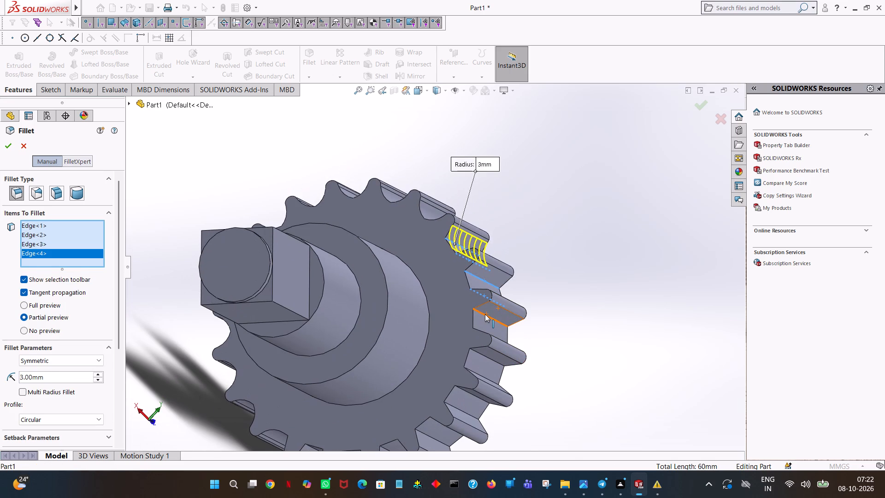
pyautogui.click(484, 314)
pyautogui.moveTo(484, 317); pyautogui.dragTo(484, 353, button='middle')
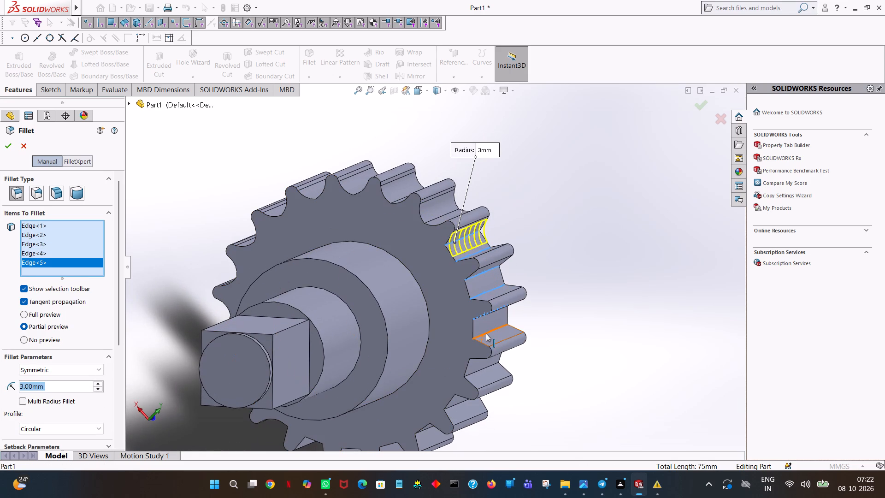
pyautogui.click(487, 333)
pyautogui.moveTo(488, 359); pyautogui.dragTo(496, 295, button='middle')
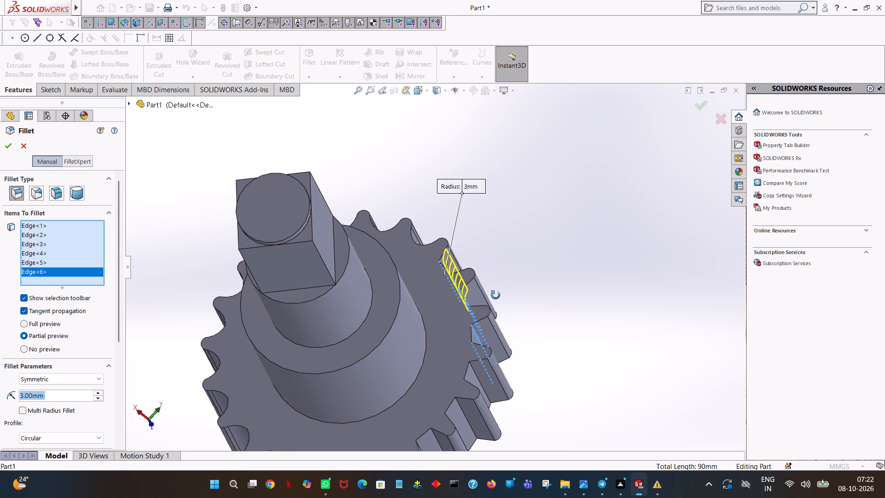
pyautogui.moveTo(496, 295); pyautogui.dragTo(496, 295, button='middle')
pyautogui.click(473, 368)
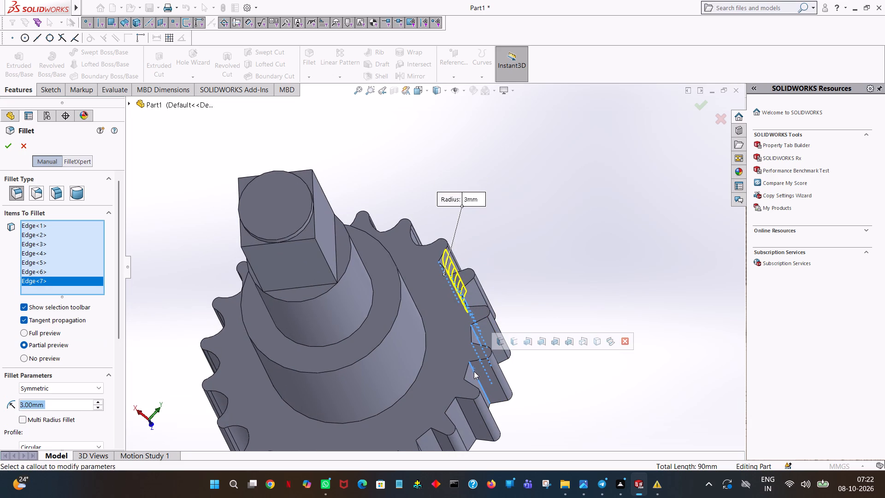
pyautogui.moveTo(474, 383); pyautogui.dragTo(460, 450, button='middle')
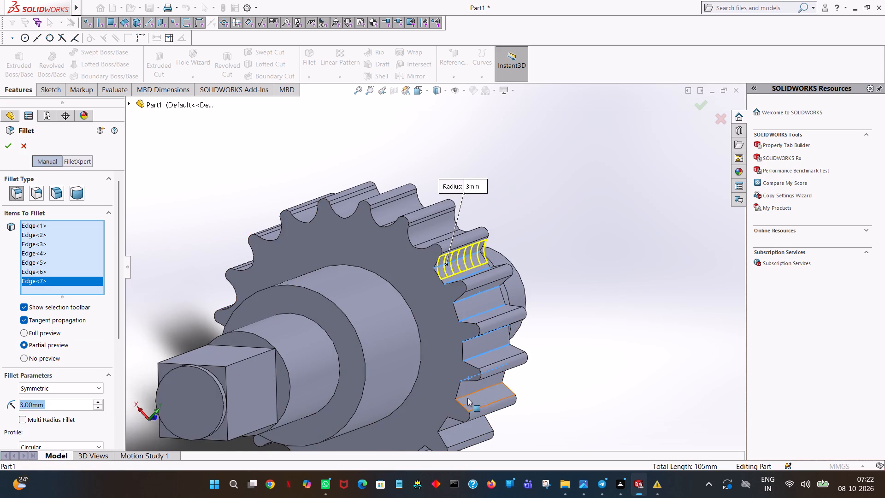
pyautogui.click(466, 396)
pyautogui.moveTo(484, 446); pyautogui.dragTo(491, 367, button='middle')
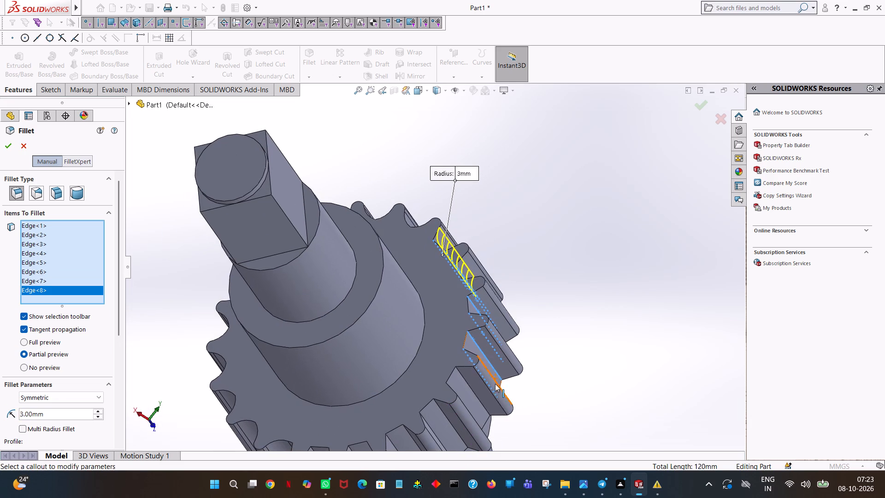
pyautogui.click(469, 386)
pyautogui.moveTo(467, 386); pyautogui.dragTo(465, 427, button='middle')
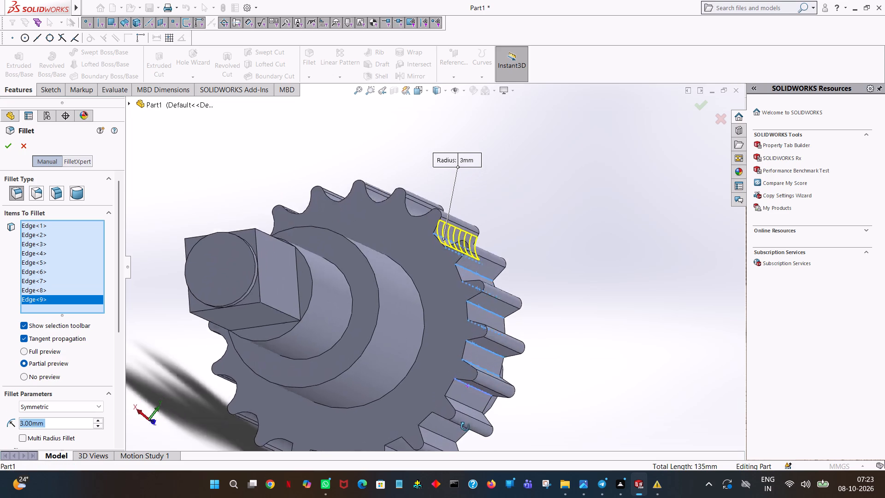
pyautogui.moveTo(465, 427); pyautogui.dragTo(465, 429, button='middle')
pyautogui.click(455, 400)
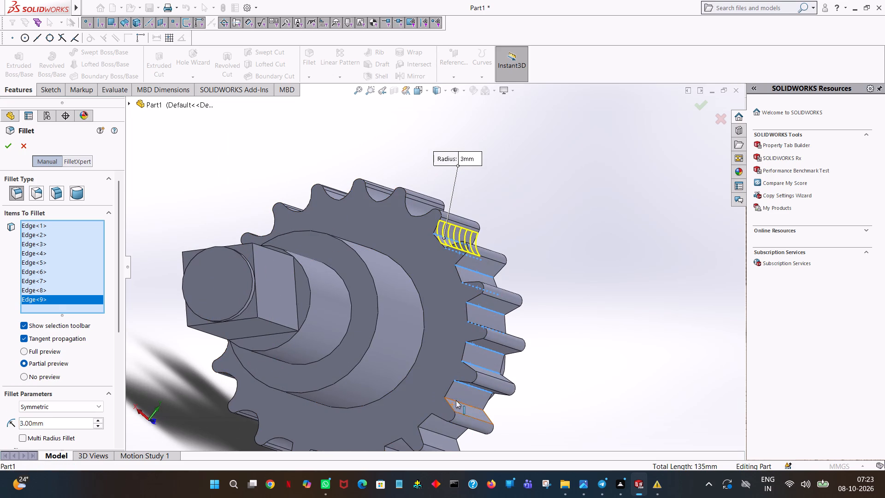
pyautogui.moveTo(460, 409); pyautogui.dragTo(482, 347, button='middle')
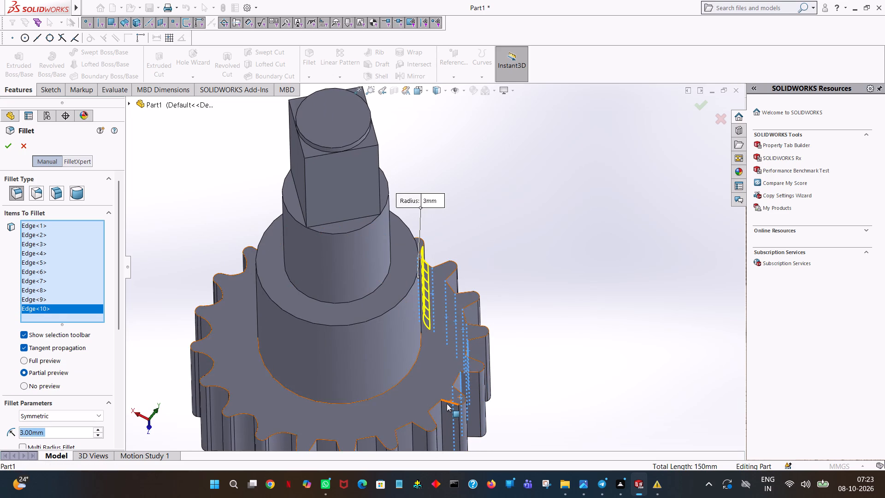
pyautogui.click(442, 405)
pyautogui.moveTo(442, 406); pyautogui.dragTo(424, 440, button='middle')
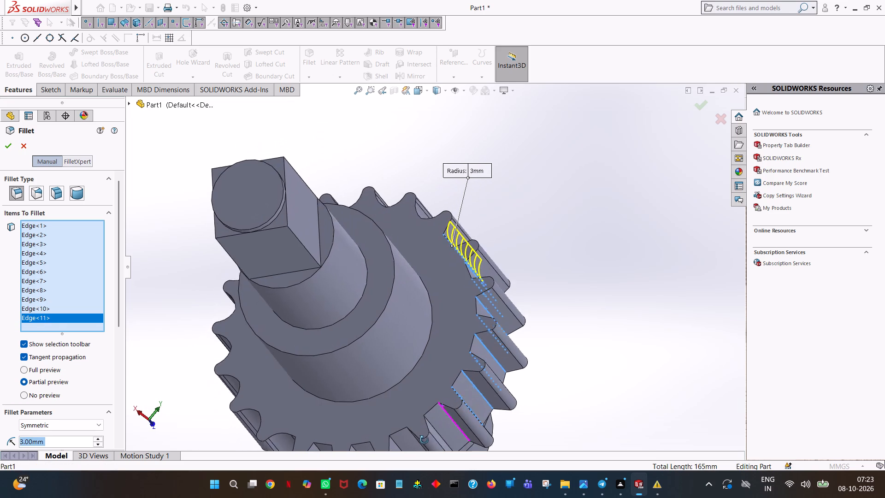
pyautogui.moveTo(424, 440); pyautogui.dragTo(424, 440, button='middle')
pyautogui.click(435, 427)
pyautogui.moveTo(435, 427); pyautogui.dragTo(439, 417, button='middle')
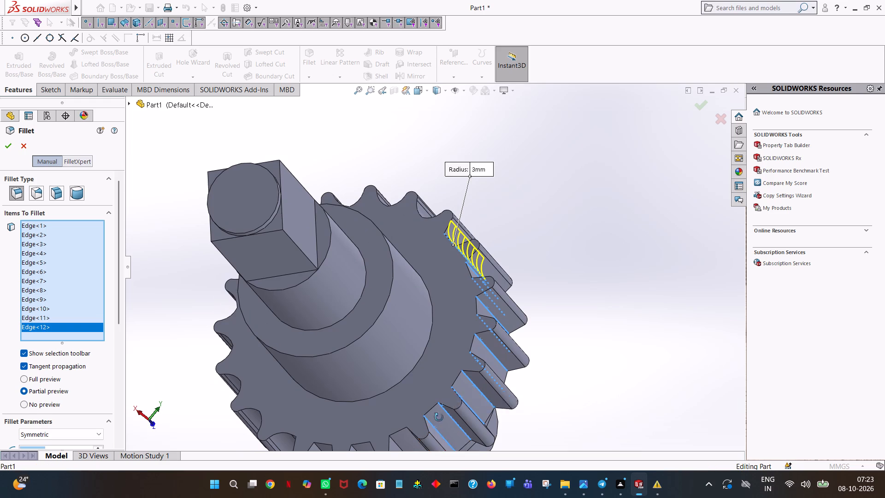
pyautogui.moveTo(439, 417); pyautogui.dragTo(441, 339, button='middle')
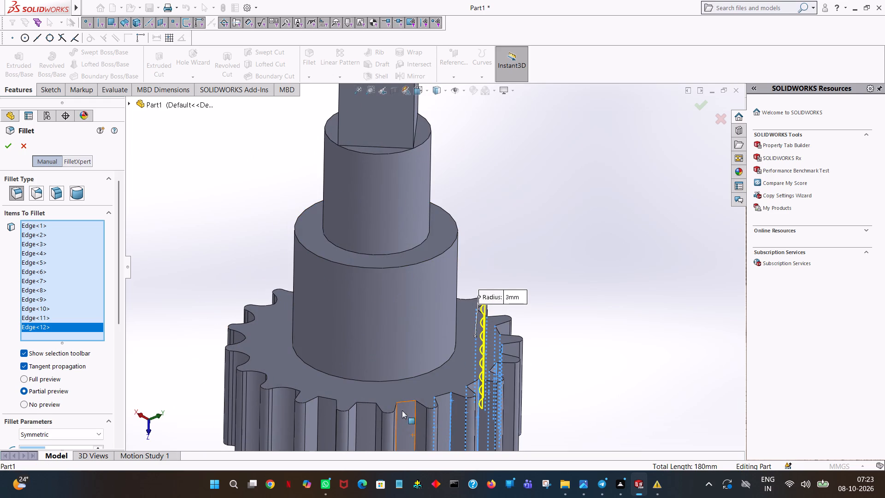
pyautogui.click(414, 408)
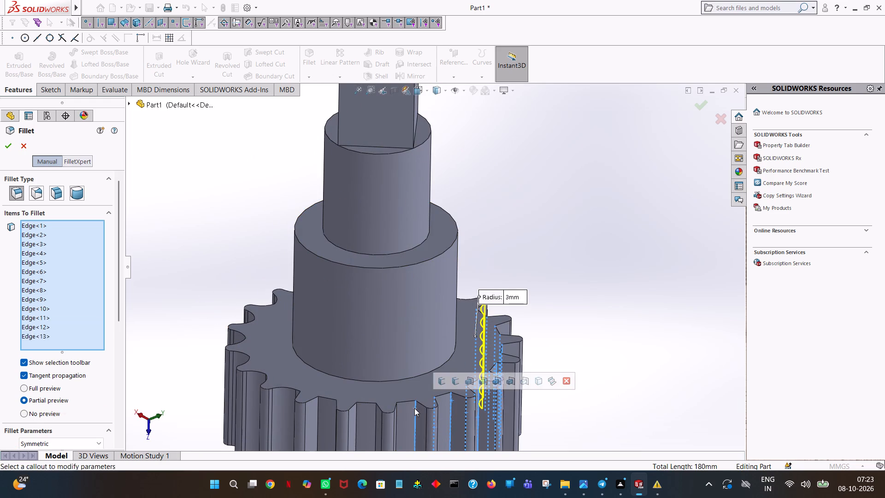
pyautogui.moveTo(414, 412); pyautogui.dragTo(399, 423, button='middle')
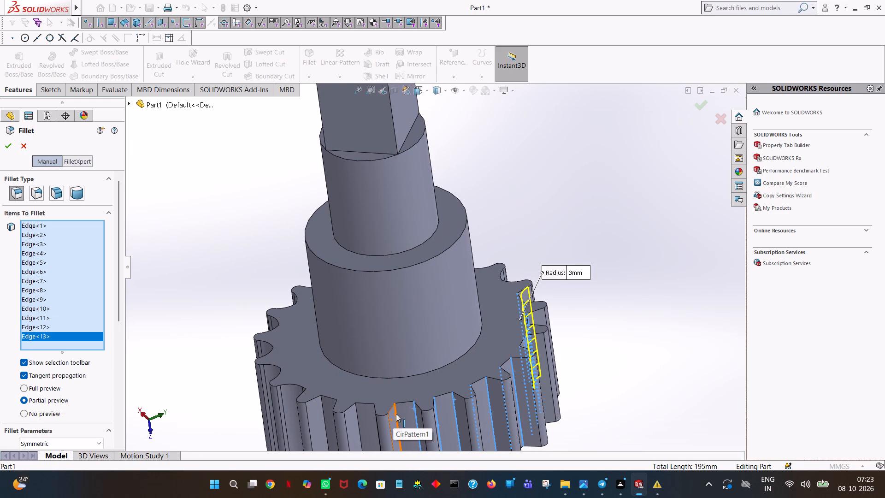
pyautogui.click(396, 414)
pyautogui.moveTo(401, 415); pyautogui.dragTo(433, 392, button='middle')
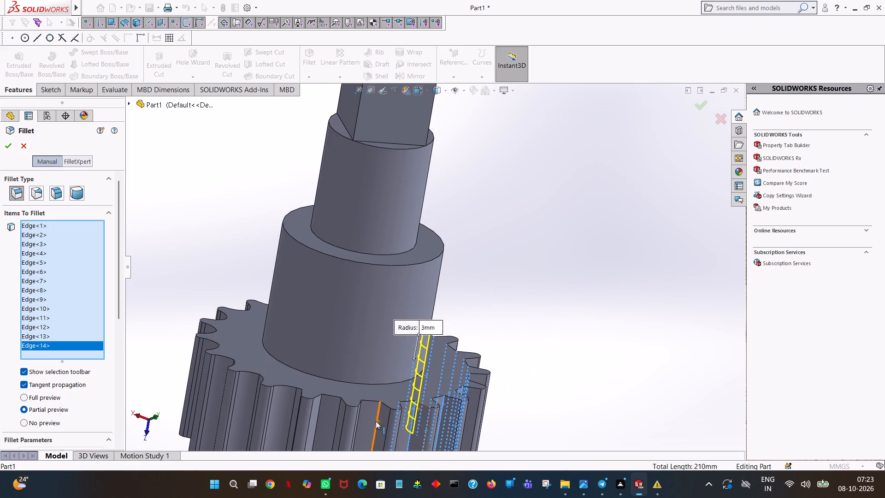
pyautogui.click(378, 413)
pyautogui.moveTo(380, 415); pyautogui.dragTo(362, 426, button='middle')
pyautogui.click(359, 415)
pyautogui.moveTo(362, 415); pyautogui.dragTo(395, 406, button='middle')
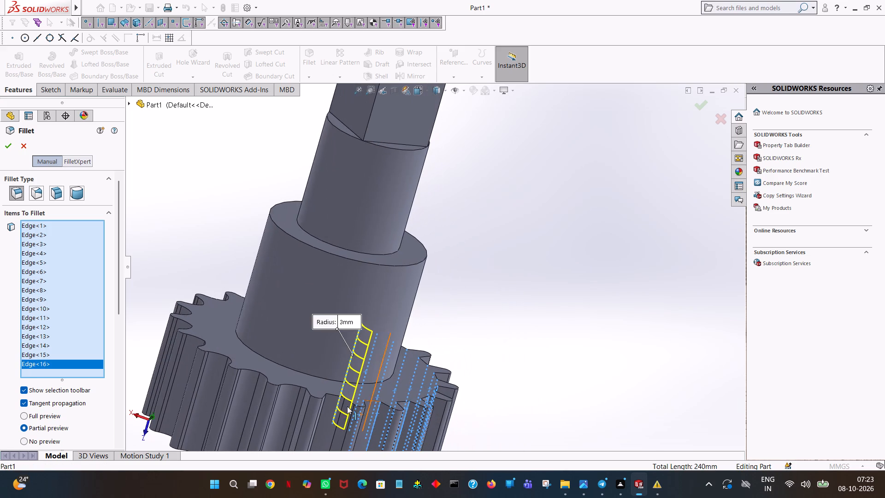
# Add the last three unfilleted tooth-root edges to the selection and apply the 3 mm fillet to all selected edges.
pyautogui.click(342, 408)
pyautogui.moveTo(342, 409); pyautogui.dragTo(335, 412, button='middle')
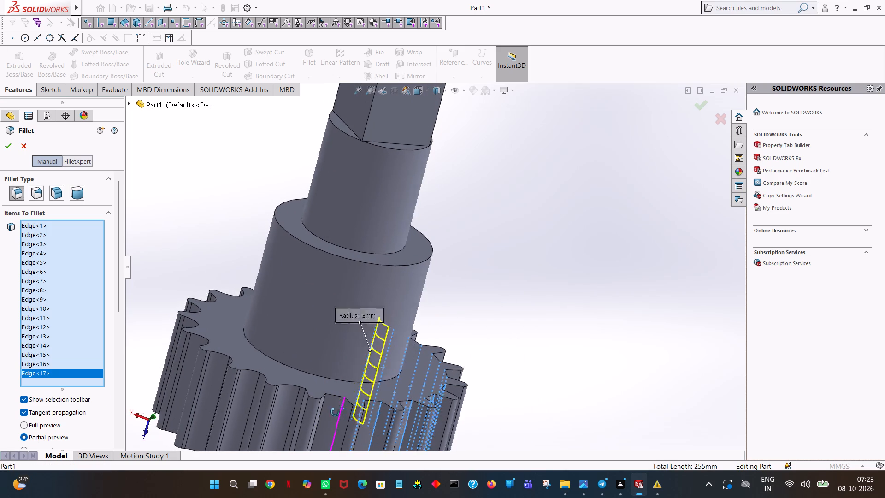
pyautogui.moveTo(335, 412); pyautogui.dragTo(321, 418, button='middle')
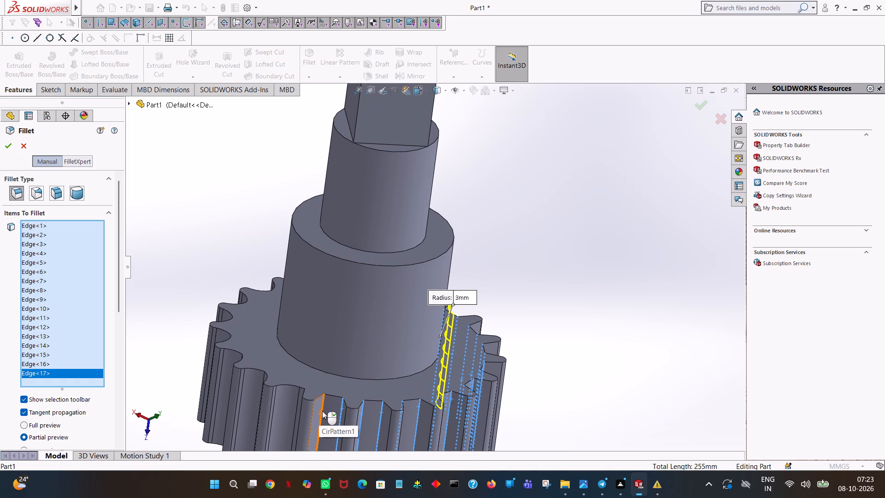
pyautogui.click(322, 411)
pyautogui.moveTo(323, 411); pyautogui.dragTo(318, 462, button='middle')
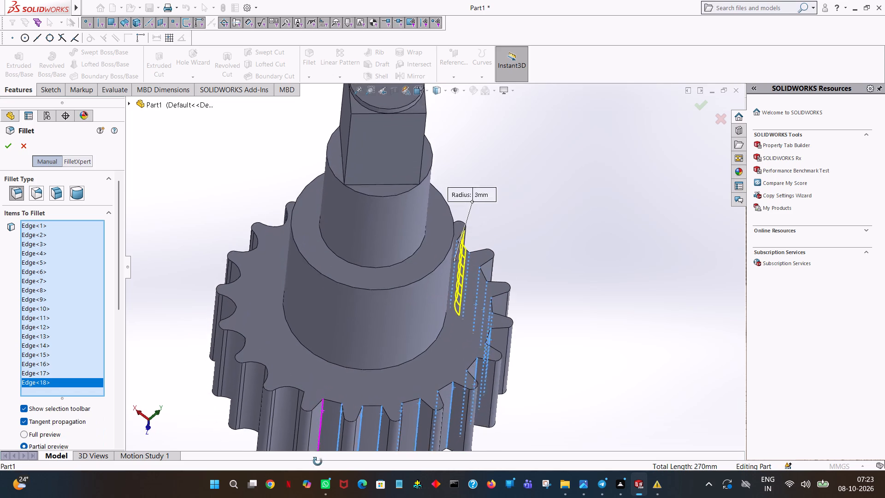
pyautogui.moveTo(318, 462); pyautogui.dragTo(347, 485, button='middle')
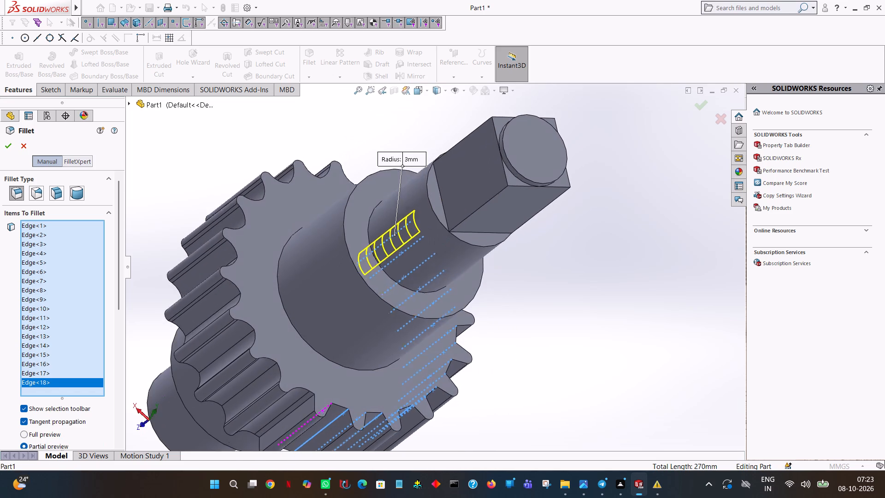
pyautogui.moveTo(347, 485); pyautogui.dragTo(347, 483, button='middle')
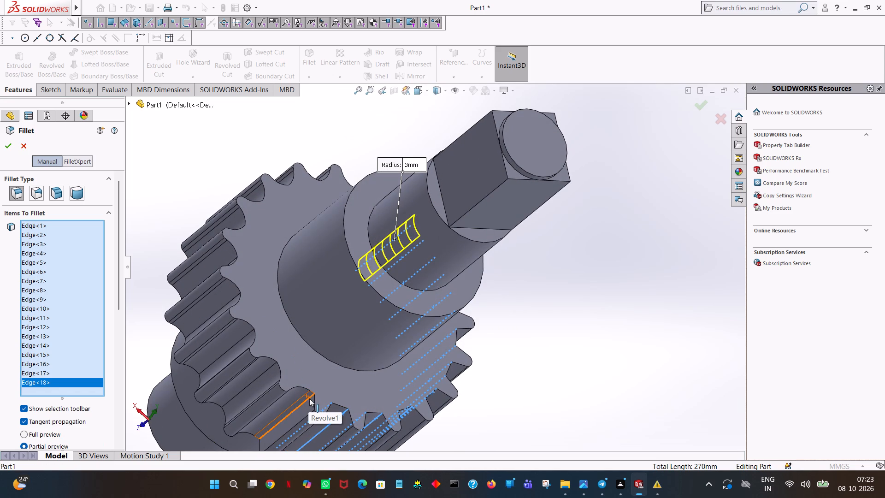
pyautogui.click(309, 397)
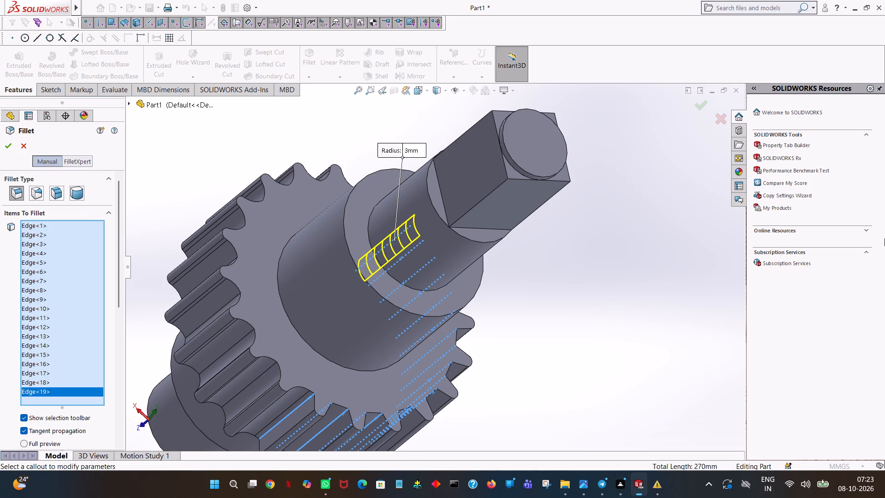
pyautogui.click(10, 143)
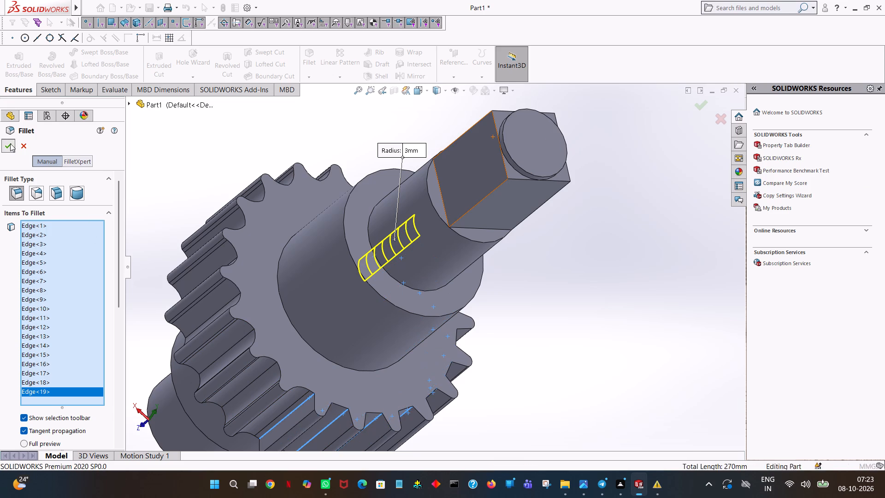
# Examine the whole gear shaft from both ends and the sides to check that every tooth root is rounded.
pyautogui.keyDown('ctrl'); pyautogui.scroll(-2, 351, 294); pyautogui.keyUp('ctrl')
pyautogui.keyDown('ctrl'); pyautogui.scroll(4, 311, 309); pyautogui.keyUp('ctrl')
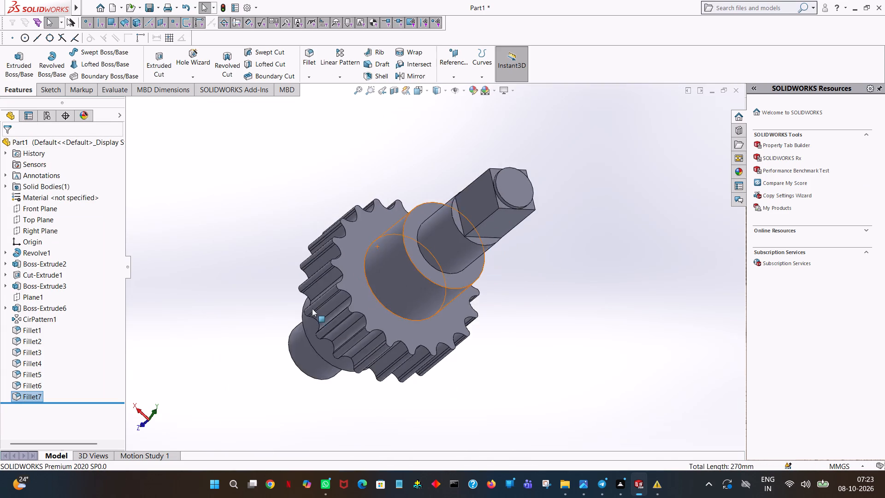
pyautogui.keyDown('ctrl'); pyautogui.scroll(2, 312, 308); pyautogui.keyUp('ctrl')
pyautogui.moveTo(313, 310); pyautogui.dragTo(287, 359, button='middle')
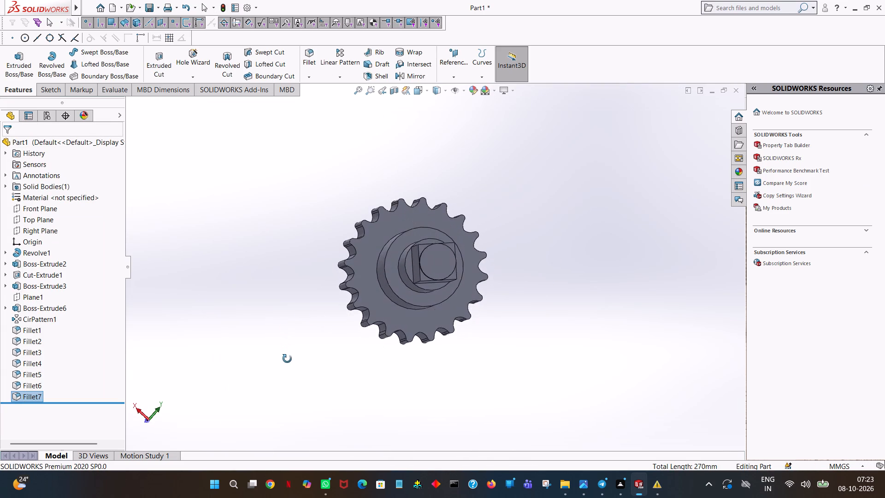
pyautogui.moveTo(287, 359); pyautogui.dragTo(383, 246, button='middle')
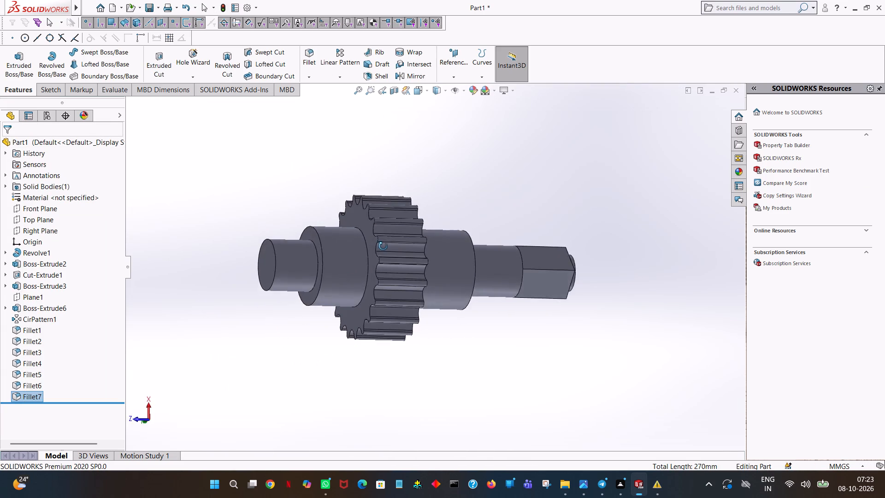
pyautogui.moveTo(383, 246); pyautogui.dragTo(458, 227, button='middle')
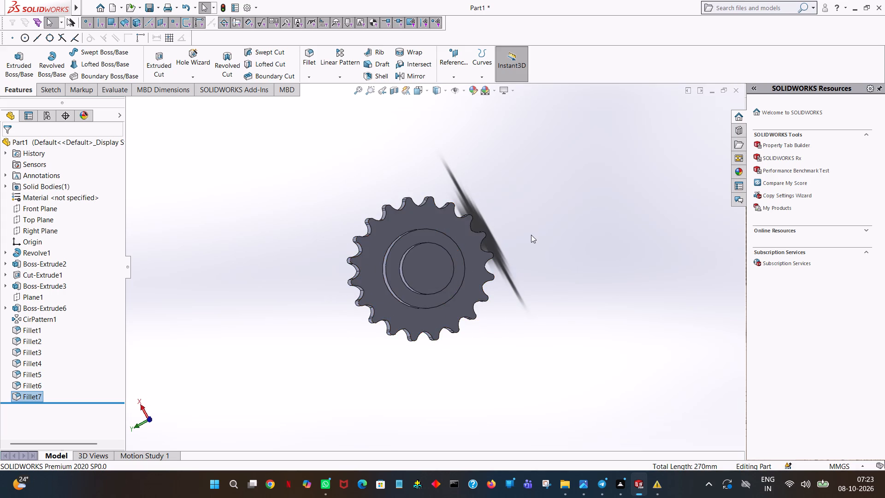
pyautogui.moveTo(531, 236); pyautogui.dragTo(615, 487, button='middle')
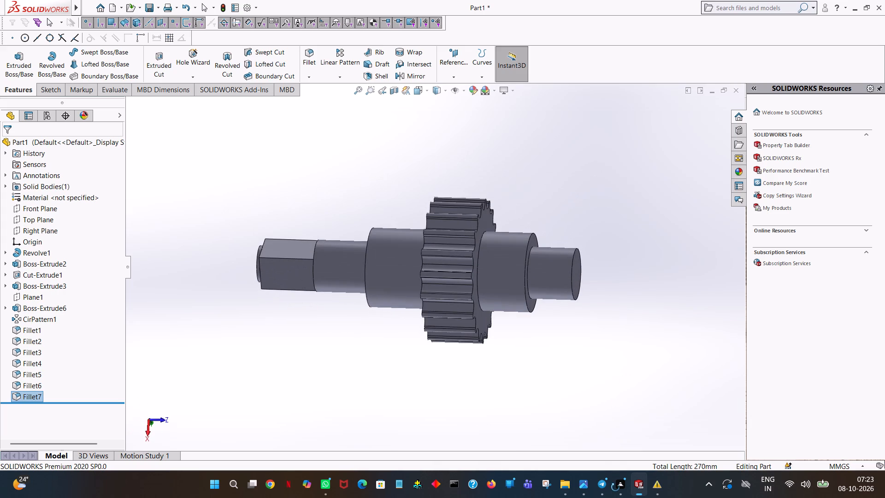
pyautogui.moveTo(615, 487); pyautogui.dragTo(615, 489, button='middle')
pyautogui.moveTo(623, 456); pyautogui.dragTo(655, 318, button='middle')
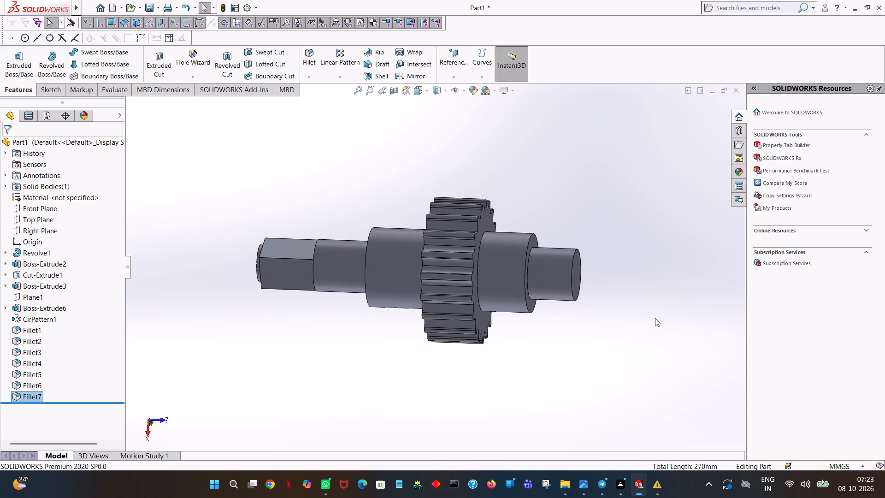
pyautogui.moveTo(655, 318); pyautogui.dragTo(680, 246, button='middle')
pyautogui.moveTo(571, 199); pyautogui.dragTo(579, 219, button='middle')
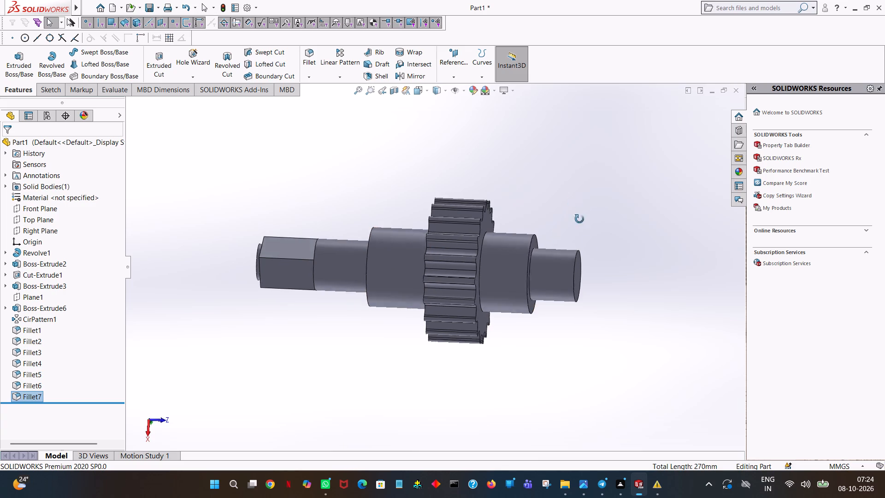
pyautogui.moveTo(579, 219); pyautogui.dragTo(584, 208, button='middle')
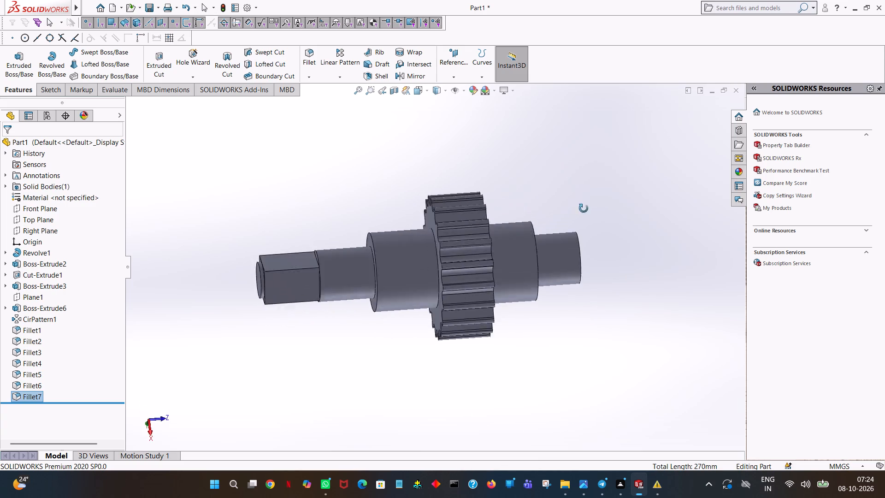
pyautogui.moveTo(584, 208); pyautogui.dragTo(610, 497, button='middle')
pyautogui.moveTo(624, 380); pyautogui.dragTo(655, 427, button='middle')
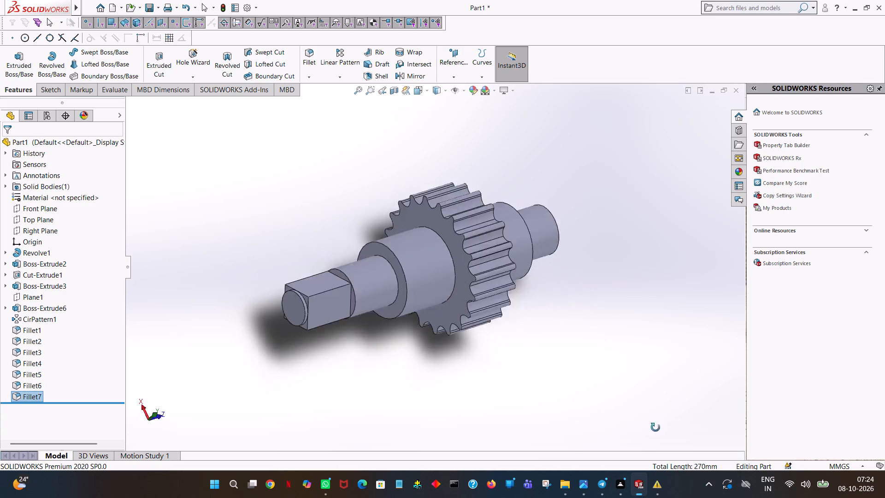
pyautogui.moveTo(655, 427); pyautogui.dragTo(692, 409, button='middle')
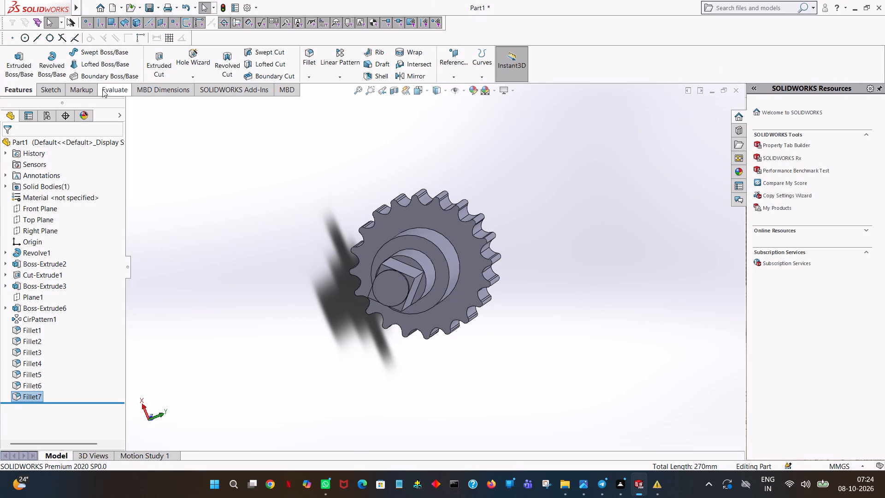
# Save a PDF copy of the model as "gear shaft" in the "fuji new pdf" folder.
pyautogui.click(151, 6)
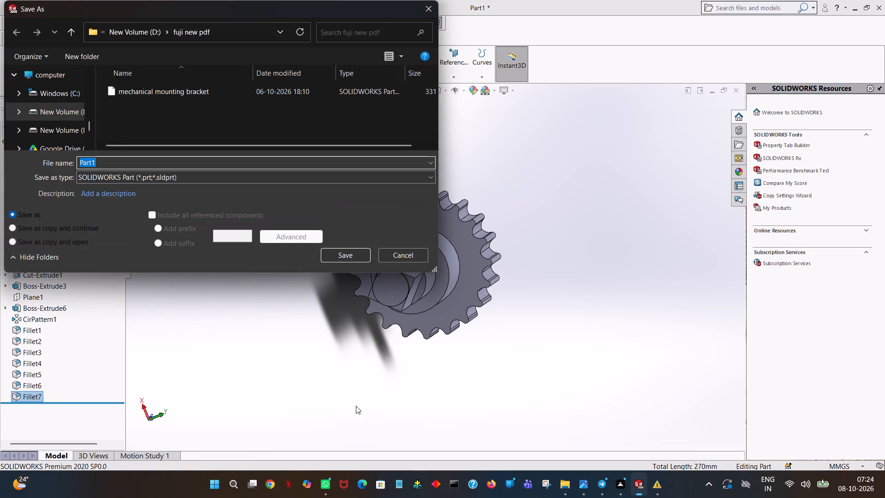
pyautogui.click(146, 178)
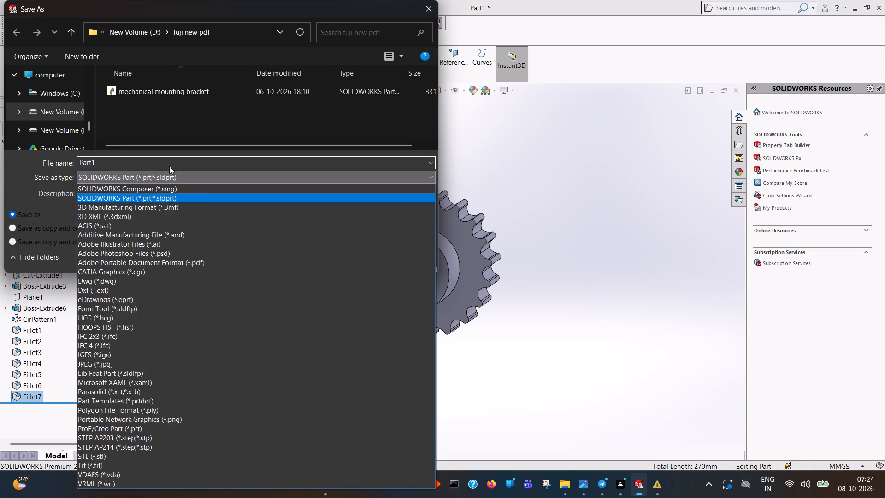
pyautogui.click(179, 261)
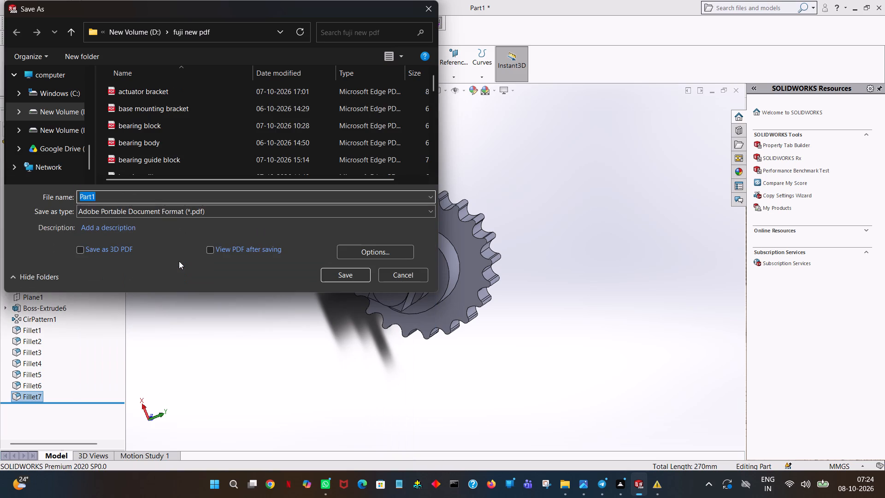
pyautogui.press('g')
pyautogui.write('ear shaft')
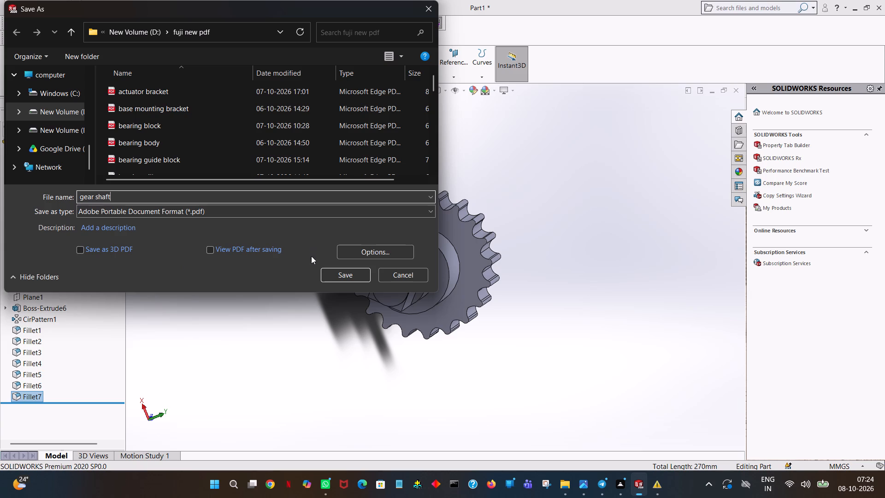
pyautogui.click(327, 275)
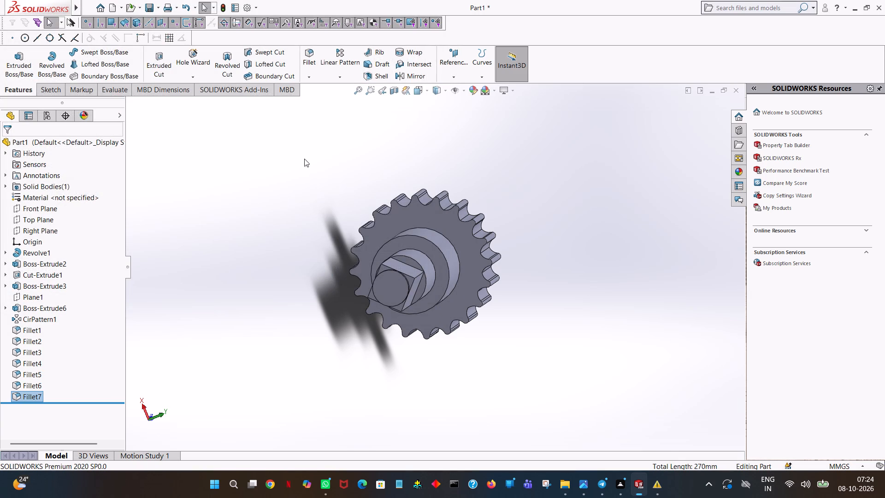
# Save the model as a SOLIDWORKS part named "gear shaft" in the "fuji new design" folder on drive D.
pyautogui.click(146, 9)
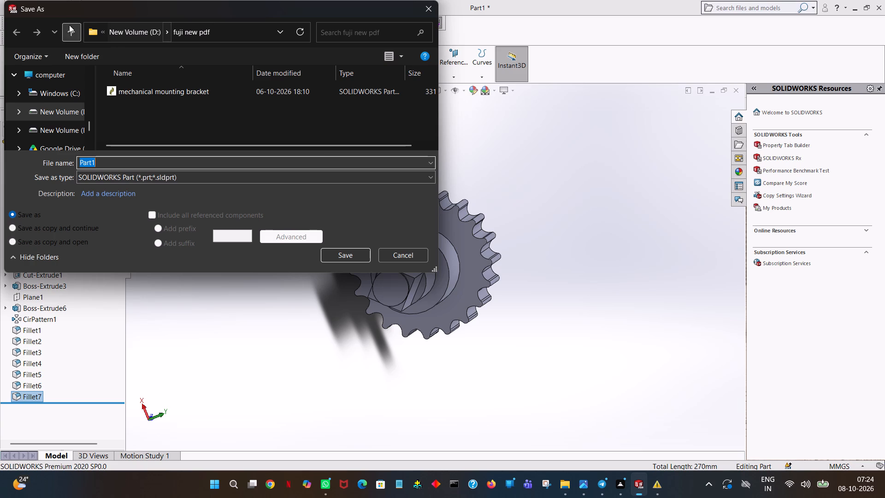
pyautogui.click(68, 25)
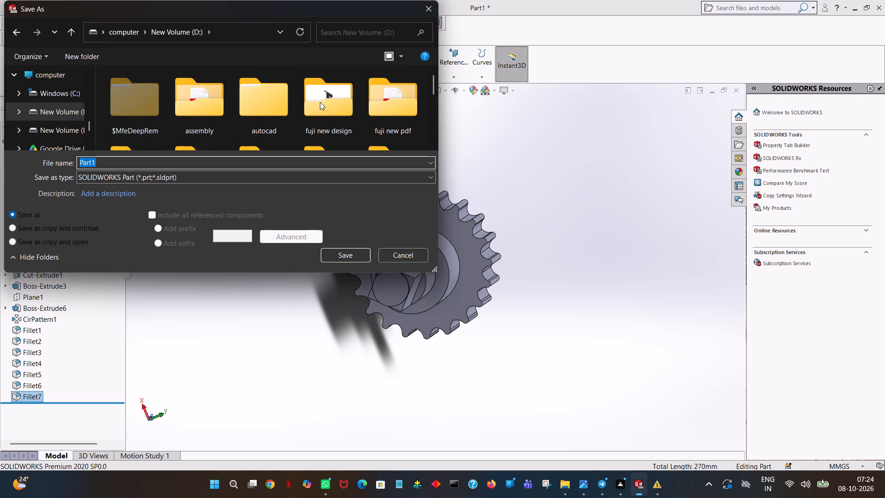
pyautogui.doubleClick(320, 102)
pyautogui.doubleClick(161, 166)
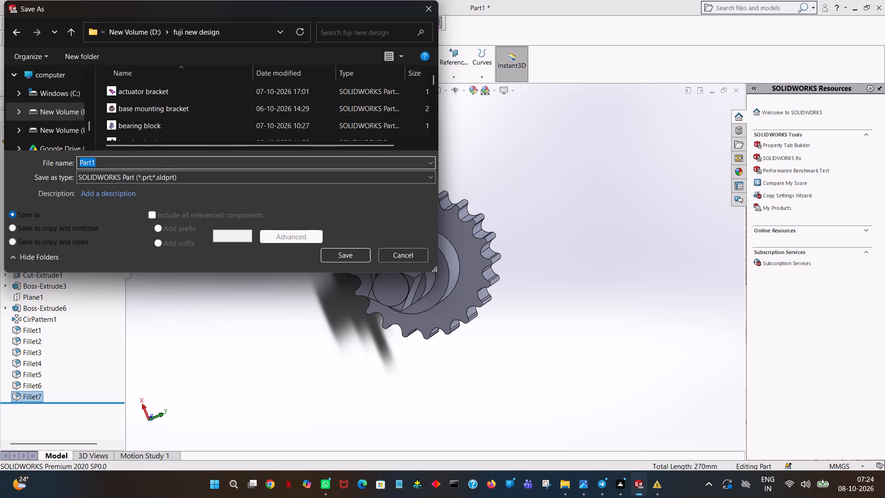
pyautogui.write('gear shaft')
pyautogui.click(347, 256)
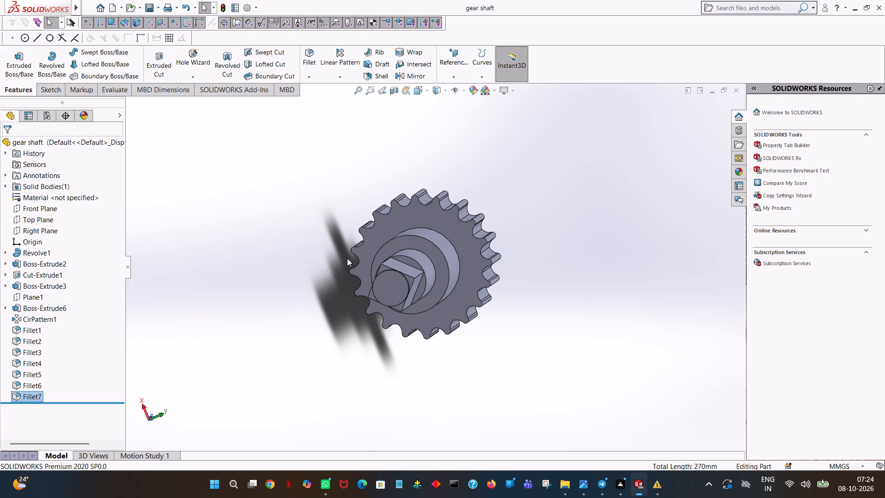